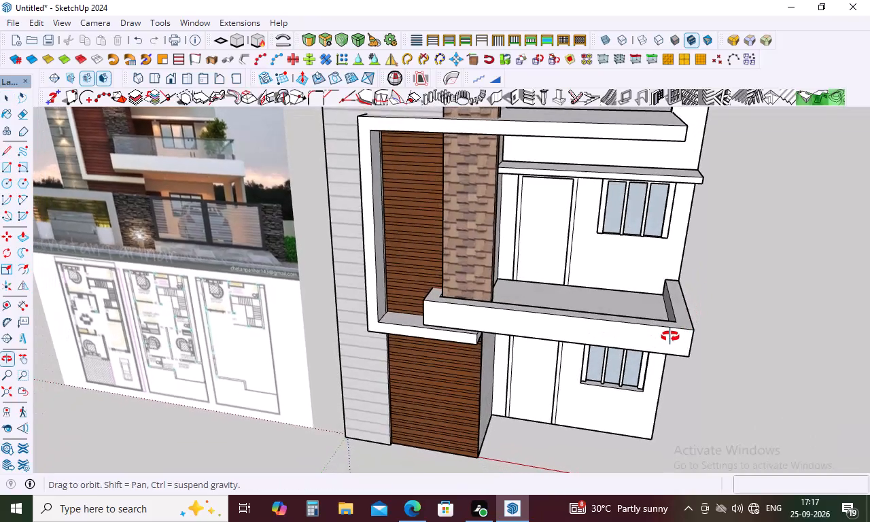
Examine the house front, the first-floor balcony parapet and its junction with the stone column against the reference image.
{"action": "middle_click", "coordinate": [669, 337]}
{"action": "middle_click", "coordinate": [669, 337]}
{"action": "scroll", "coordinate": [665, 335], "scroll_direction": "down", "scroll_amount": 3}
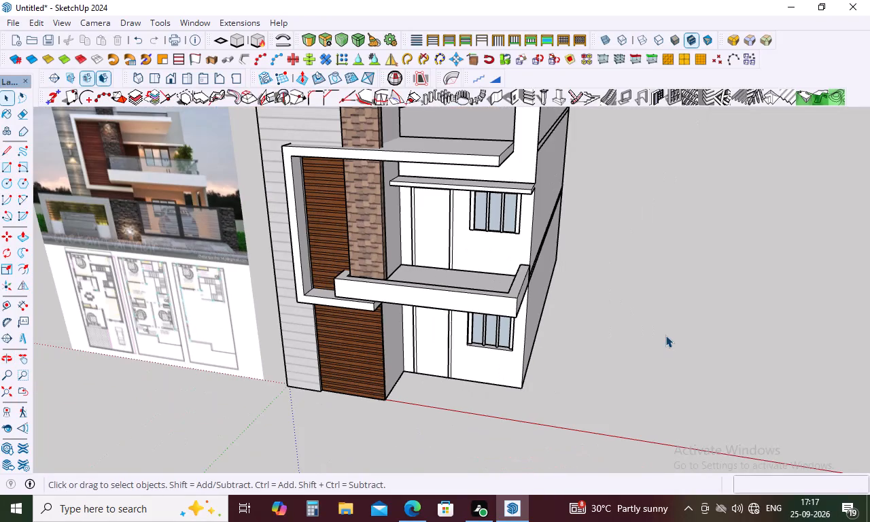
{"action": "middle_click_drag", "start_coordinate": [661, 330], "coordinate": [681, 448]}
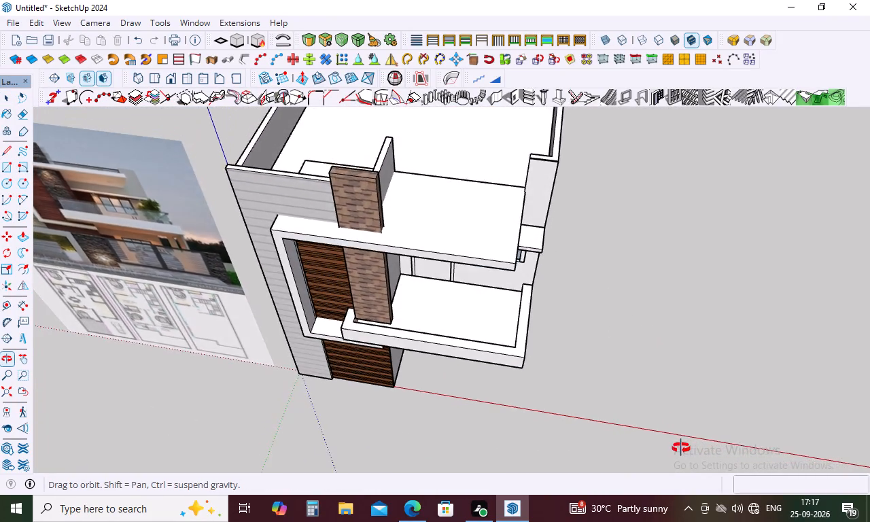
{"action": "middle_click_drag", "start_coordinate": [681, 448], "coordinate": [720, 270]}
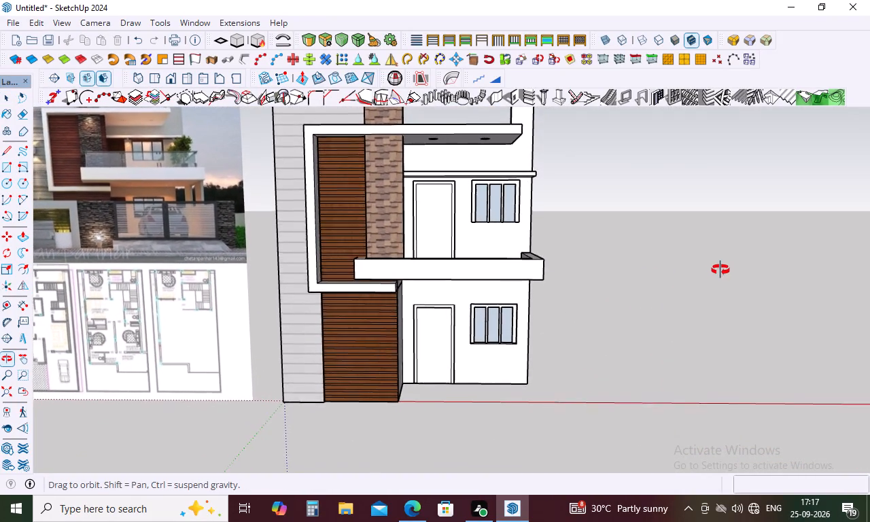
{"action": "middle_click_drag", "start_coordinate": [720, 270], "coordinate": [718, 270]}
{"action": "scroll", "coordinate": [680, 346], "scroll_direction": "down", "scroll_amount": 4}
{"action": "middle_click_drag", "start_coordinate": [608, 326], "coordinate": [591, 336]}
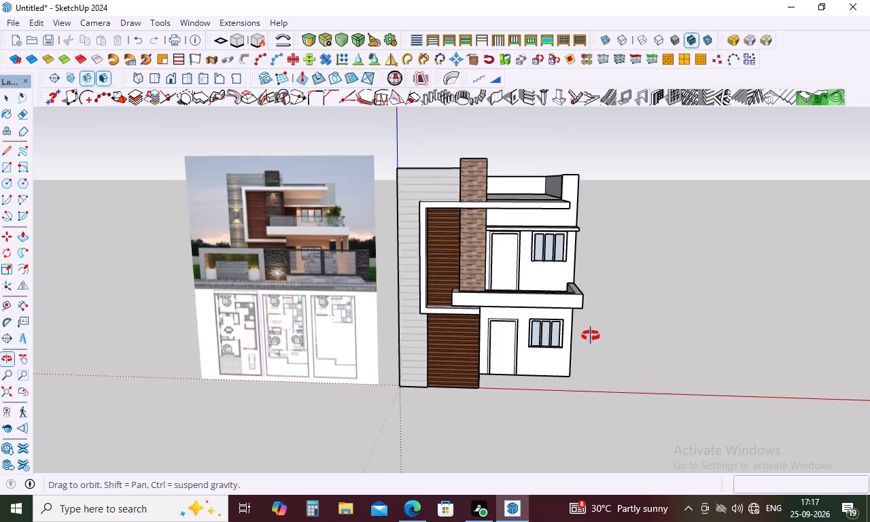
{"action": "middle_click_drag", "start_coordinate": [591, 336], "coordinate": [557, 304]}
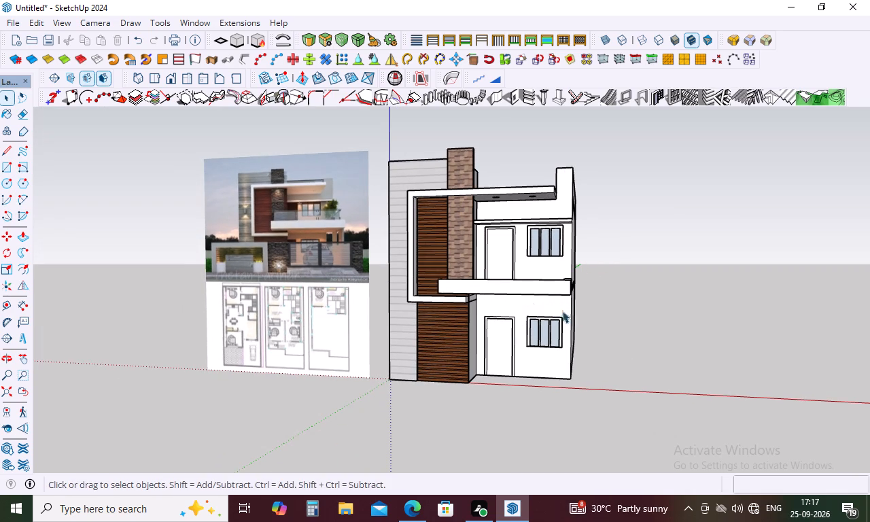
{"action": "middle_click_drag", "start_coordinate": [580, 333], "coordinate": [593, 385]}
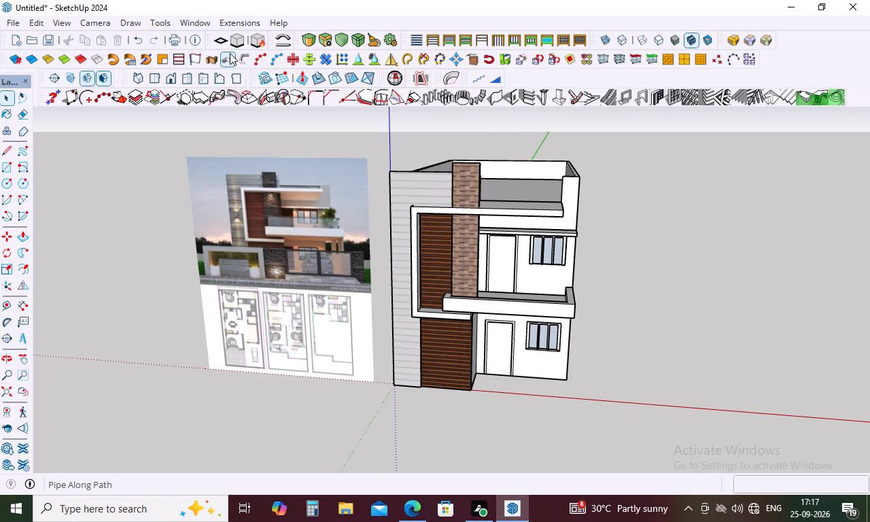
{"action": "scroll", "coordinate": [485, 294], "scroll_direction": "up", "scroll_amount": 3}
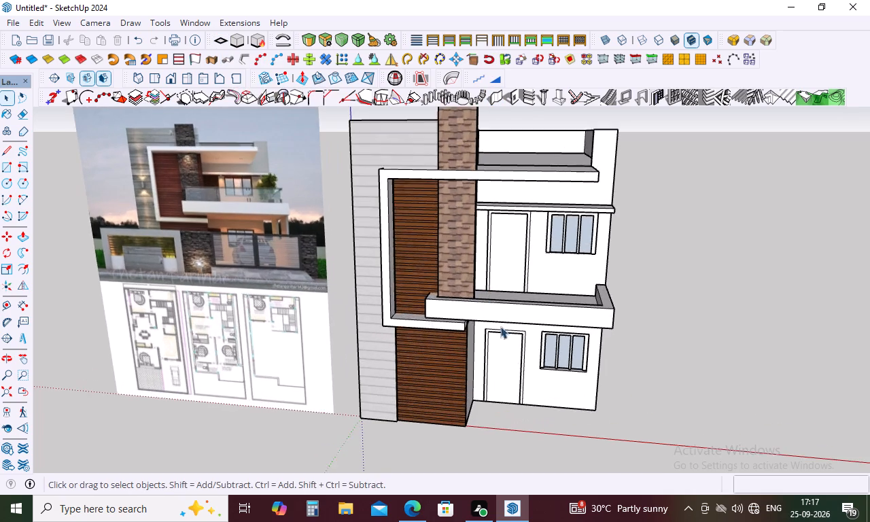
{"action": "middle_click_drag", "start_coordinate": [501, 332], "coordinate": [511, 401]}
{"action": "scroll", "coordinate": [444, 326], "scroll_direction": "up", "scroll_amount": 7}
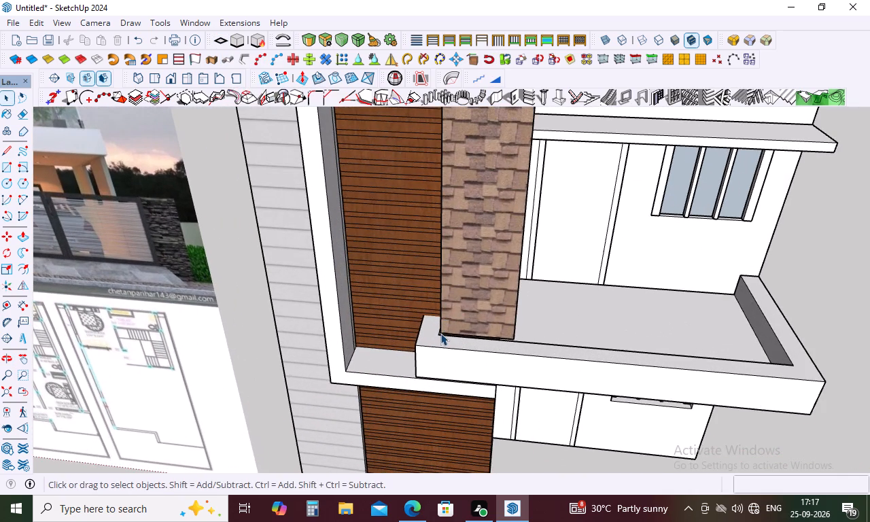
{"action": "scroll", "coordinate": [440, 336], "scroll_direction": "up", "scroll_amount": 8}
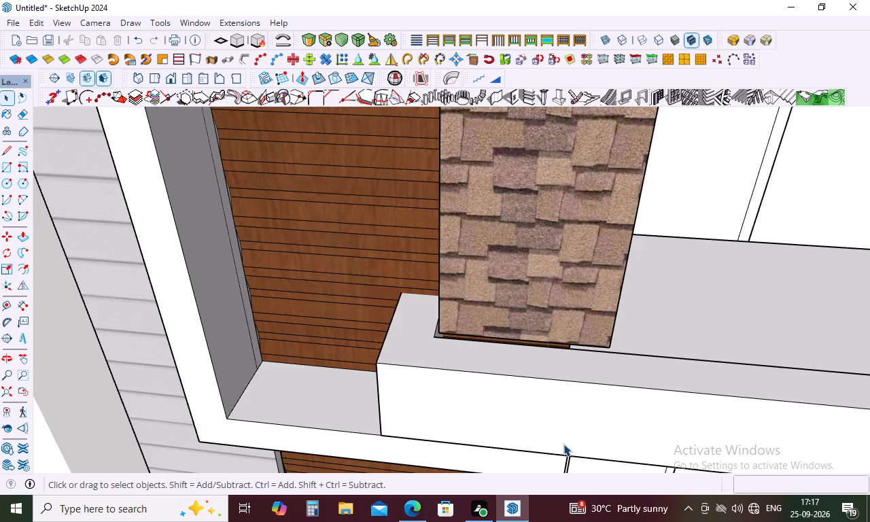
{"action": "scroll", "coordinate": [447, 346], "scroll_direction": "down", "scroll_amount": 4}
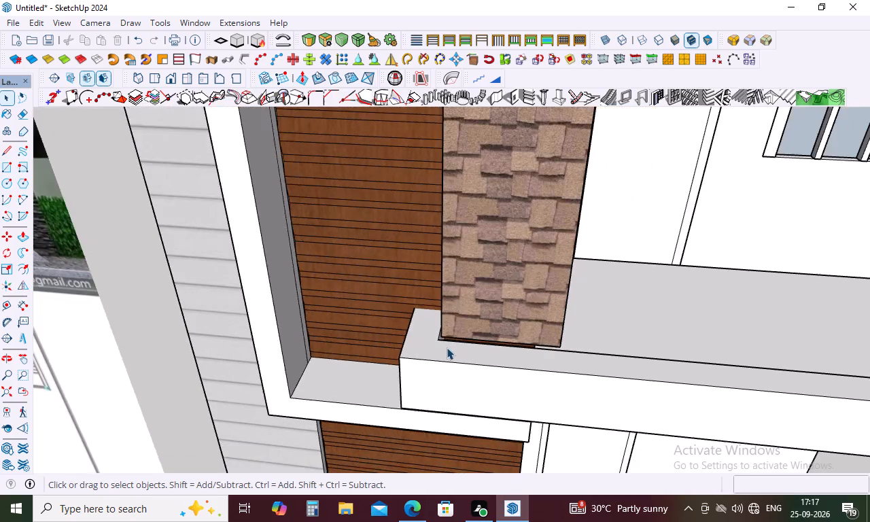
{"action": "scroll", "coordinate": [447, 347], "scroll_direction": "down", "scroll_amount": 7}
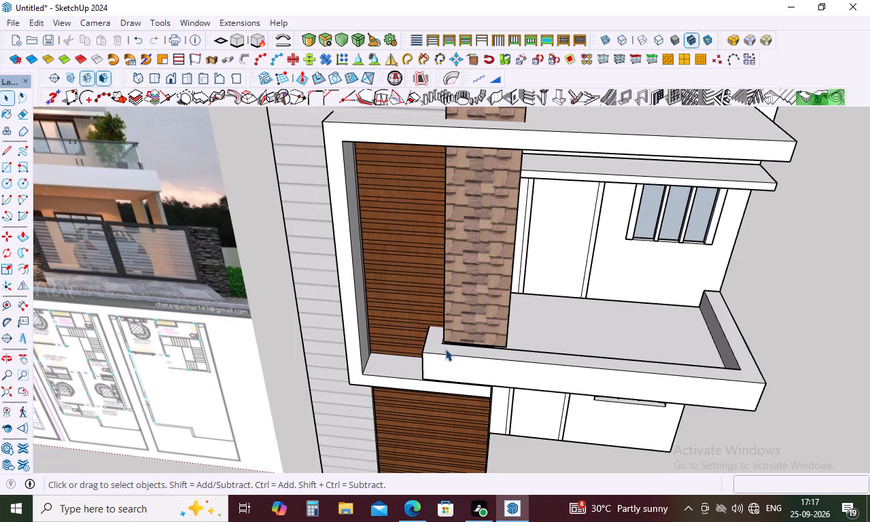
{"action": "left_click", "coordinate": [445, 349]}
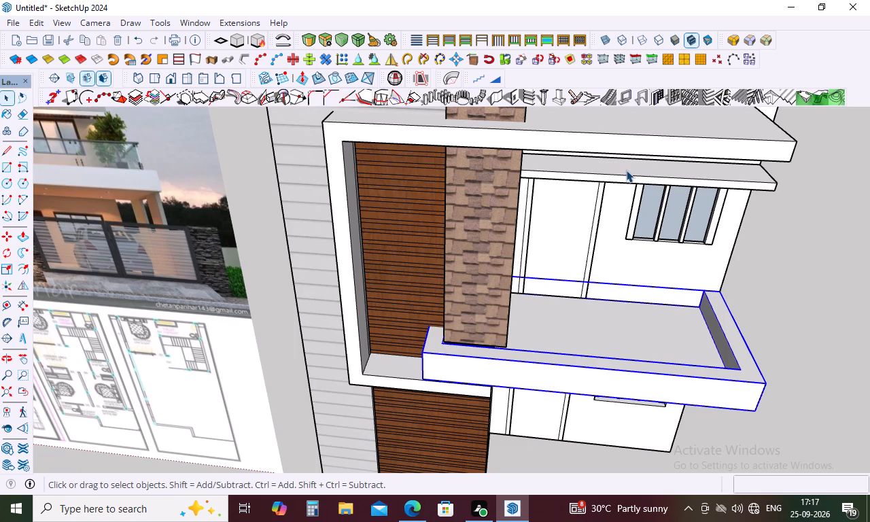
{"action": "scroll", "coordinate": [575, 365], "scroll_direction": "down", "scroll_amount": 4}
{"action": "middle_click_drag", "start_coordinate": [575, 365], "coordinate": [562, 243]}
{"action": "middle_click", "coordinate": [562, 243]}
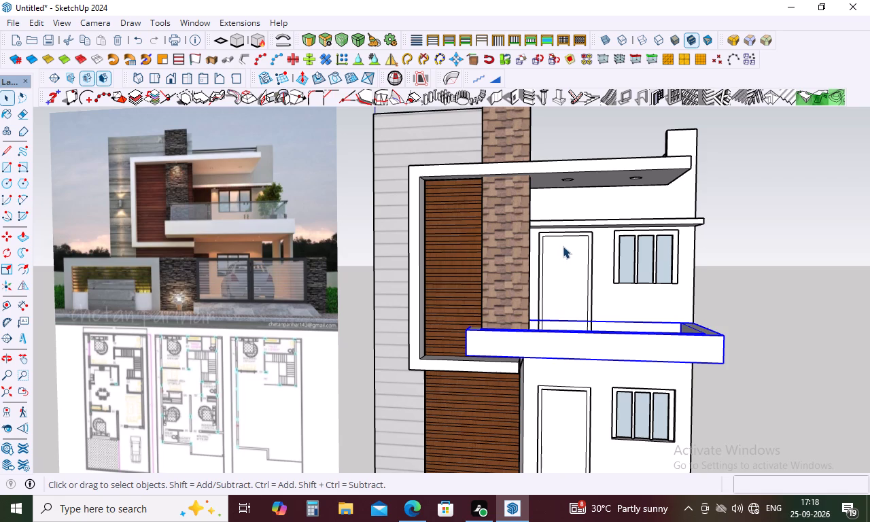
Paint the front wall surface above the first-floor window ledge with the Cladding Stucco White material.
{"action": "key", "text": "b"}
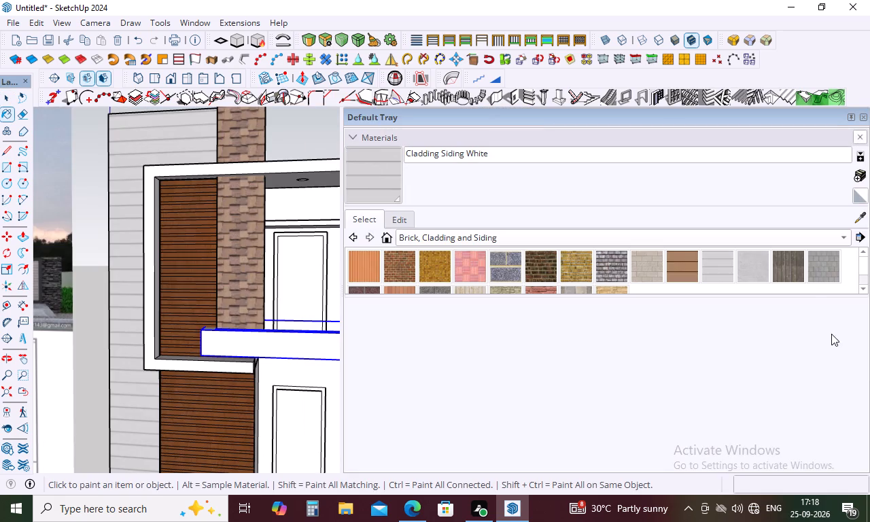
{"action": "scroll", "coordinate": [725, 271], "scroll_direction": "down", "scroll_amount": 3}
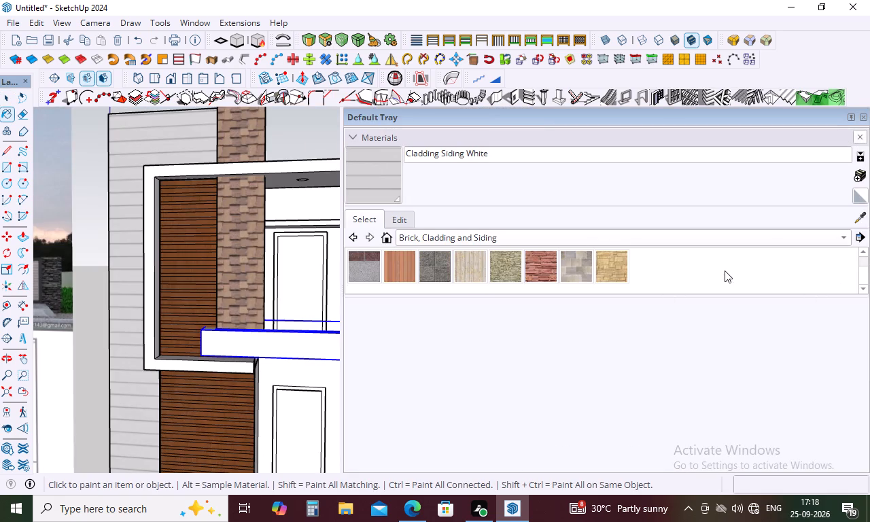
{"action": "scroll", "coordinate": [725, 271], "scroll_direction": "up", "scroll_amount": 2}
{"action": "left_click", "coordinate": [752, 274]}
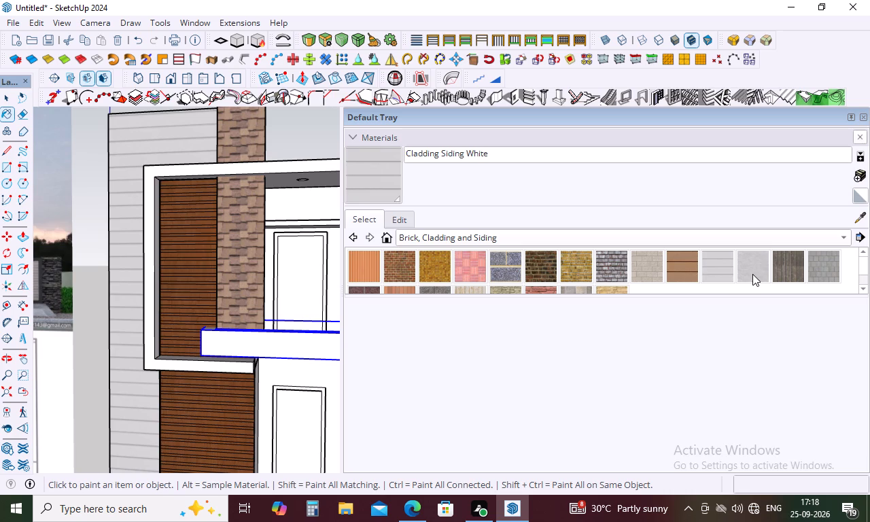
{"action": "scroll", "coordinate": [274, 281], "scroll_direction": "down", "scroll_amount": 7}
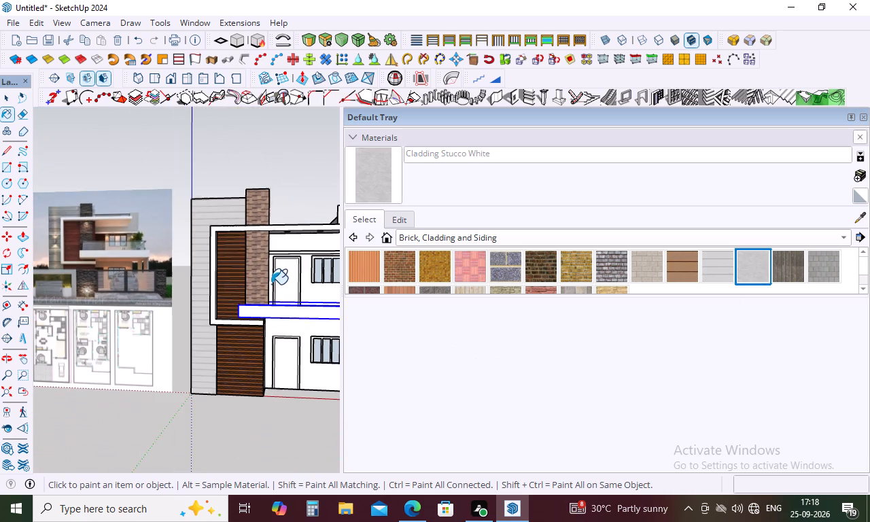
{"action": "scroll", "coordinate": [312, 242], "scroll_direction": "up", "scroll_amount": 9}
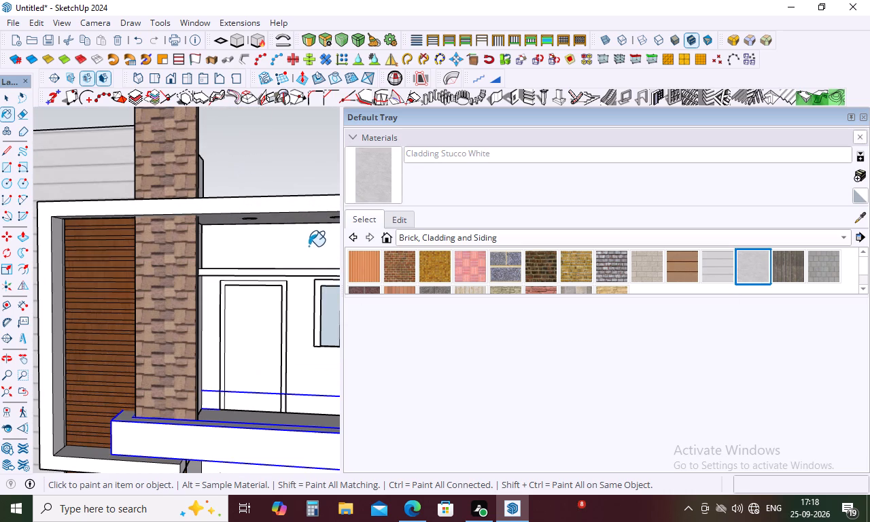
{"action": "left_click", "coordinate": [313, 247]}
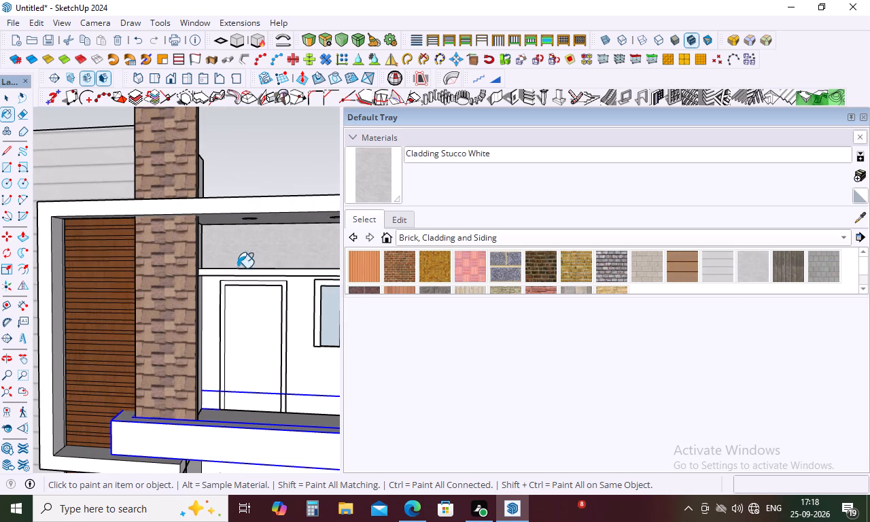
{"action": "scroll", "coordinate": [186, 249], "scroll_direction": "down", "scroll_amount": 8}
{"action": "key", "text": "space"}
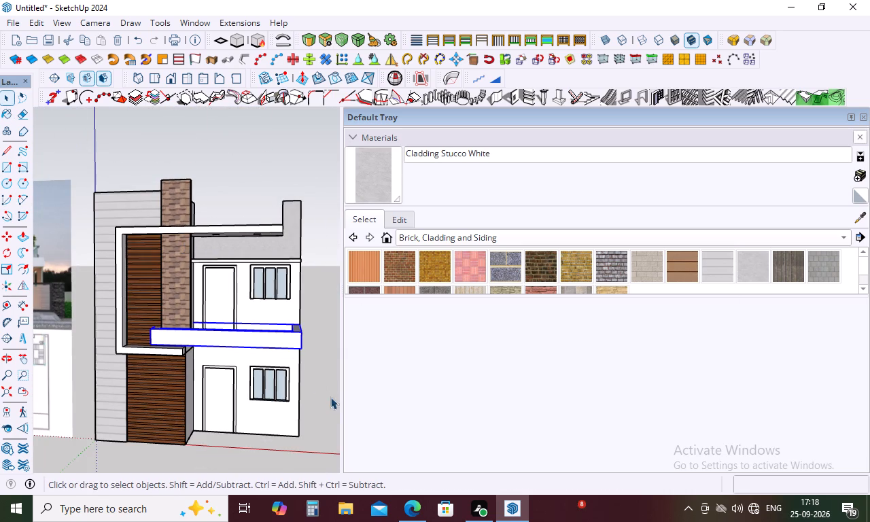
{"action": "left_click", "coordinate": [333, 397]}
Start a Type C, 36-inch-high MajRail railing and set two poles about 1' 6" apart on the balcony parapet's end beside the stone column.
{"action": "scroll", "coordinate": [307, 385], "scroll_direction": "down", "scroll_amount": 3}
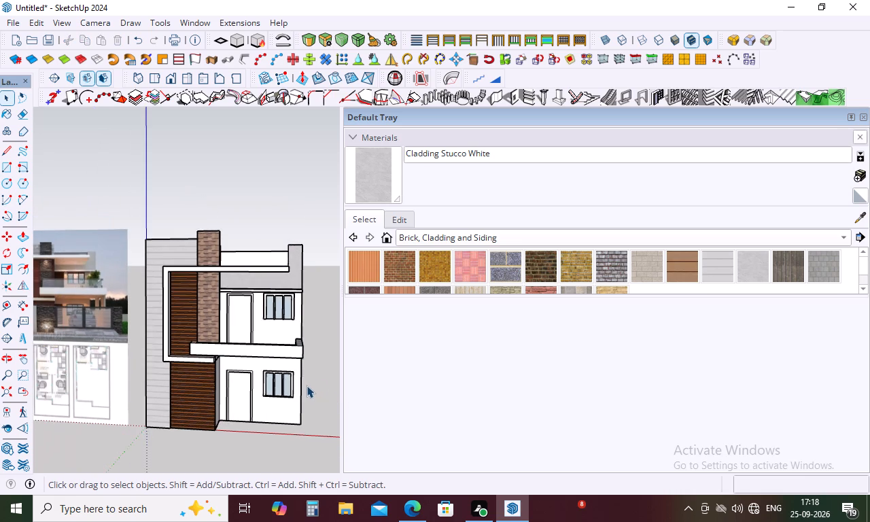
{"action": "middle_click_drag", "start_coordinate": [307, 385], "coordinate": [328, 423]}
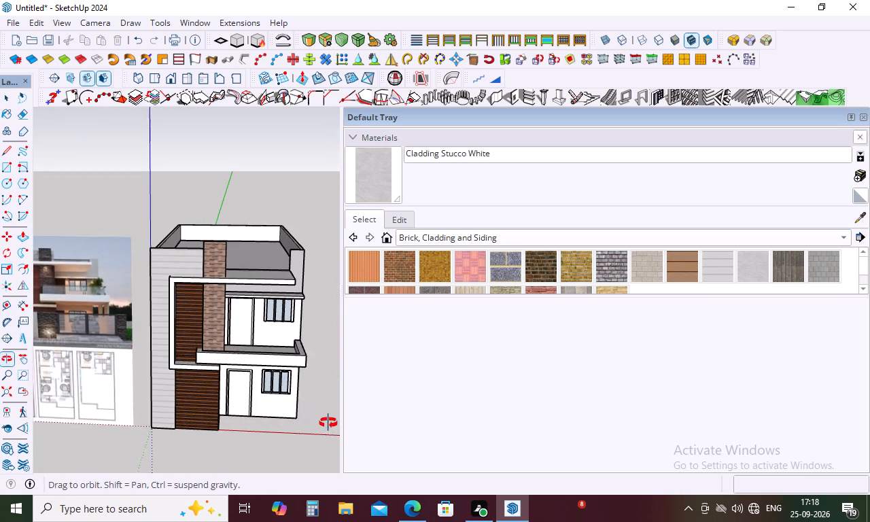
{"action": "middle_click_drag", "start_coordinate": [328, 423], "coordinate": [295, 373]}
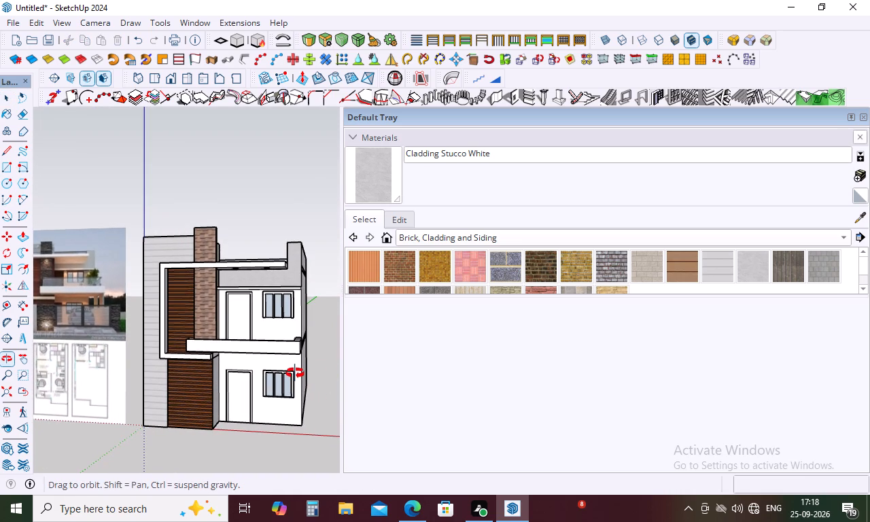
{"action": "middle_click_drag", "start_coordinate": [295, 373], "coordinate": [294, 372]}
{"action": "scroll", "coordinate": [266, 294], "scroll_direction": "up", "scroll_amount": 3}
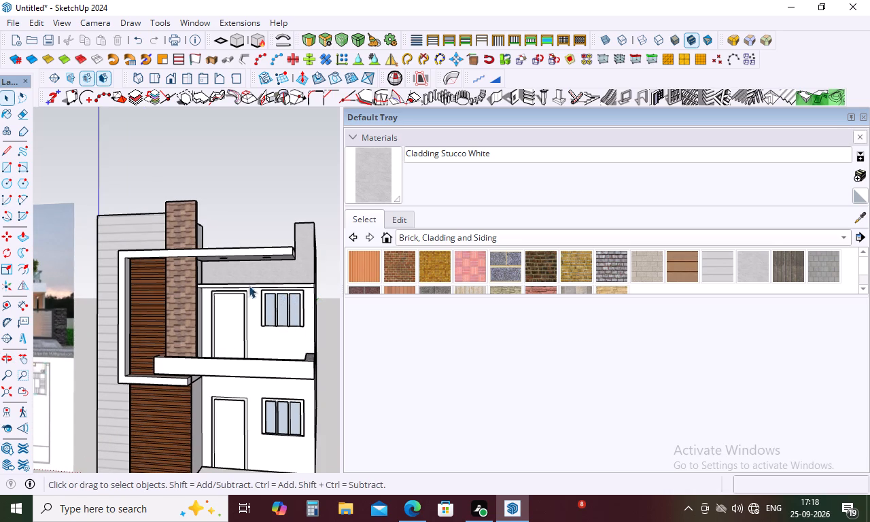
{"action": "middle_click_drag", "start_coordinate": [241, 285], "coordinate": [250, 377]}
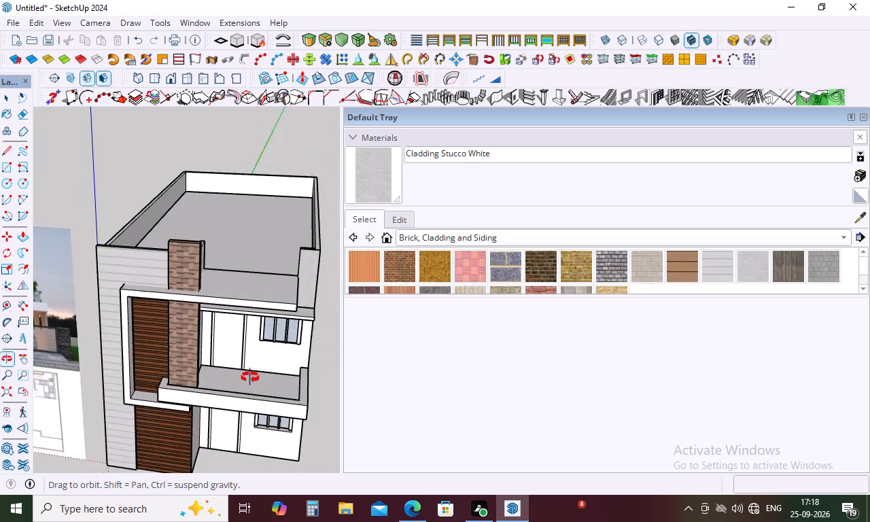
{"action": "middle_click_drag", "start_coordinate": [250, 377], "coordinate": [262, 362]}
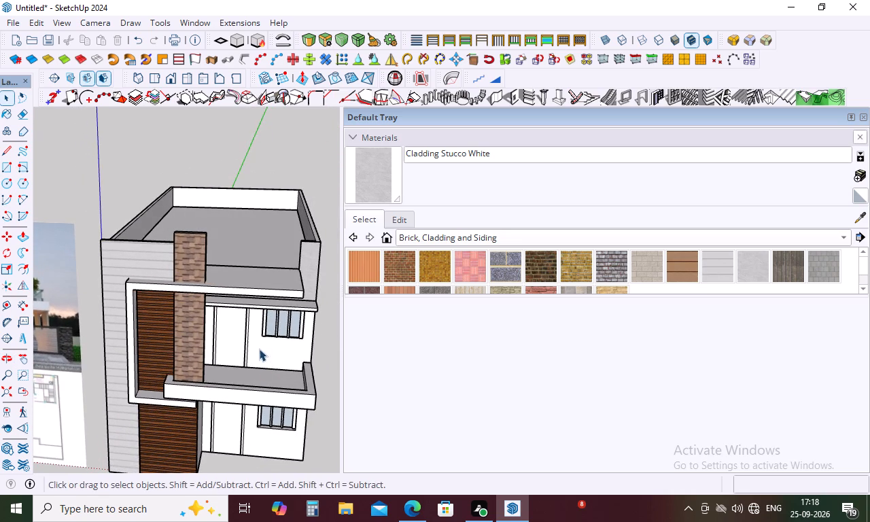
{"action": "left_click", "coordinate": [207, 24]}
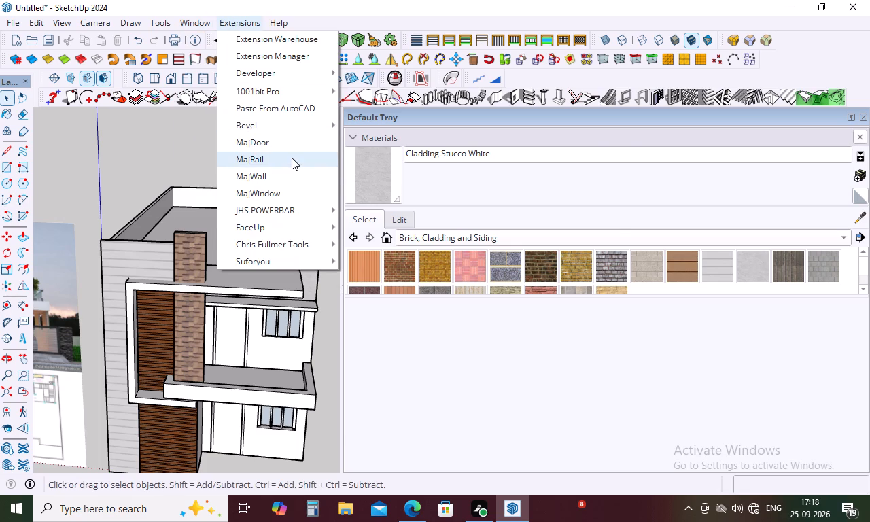
{"action": "left_click", "coordinate": [292, 158]}
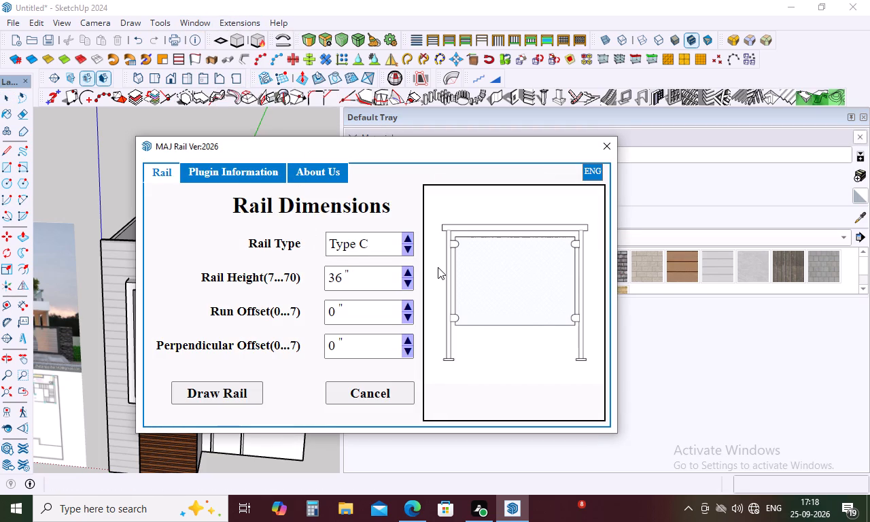
{"action": "left_click", "coordinate": [241, 396]}
{"action": "scroll", "coordinate": [172, 368], "scroll_direction": "up", "scroll_amount": 2}
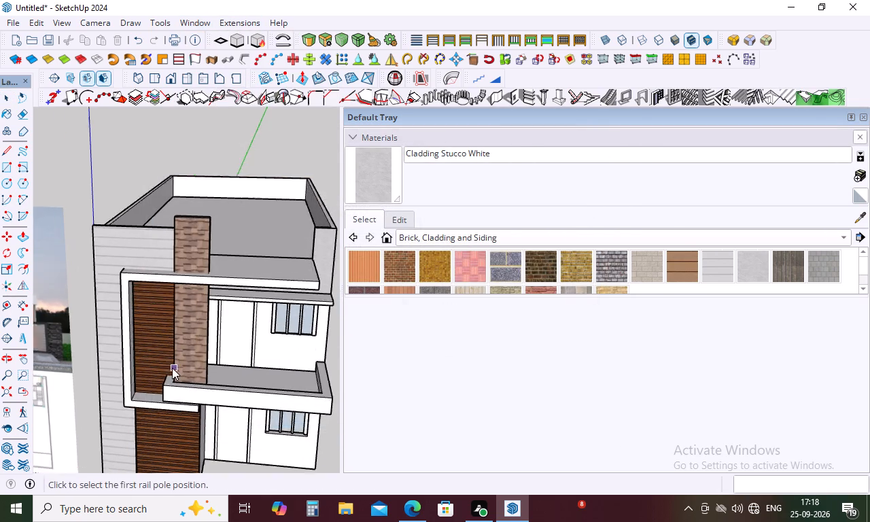
{"action": "scroll", "coordinate": [172, 368], "scroll_direction": "up", "scroll_amount": 15}
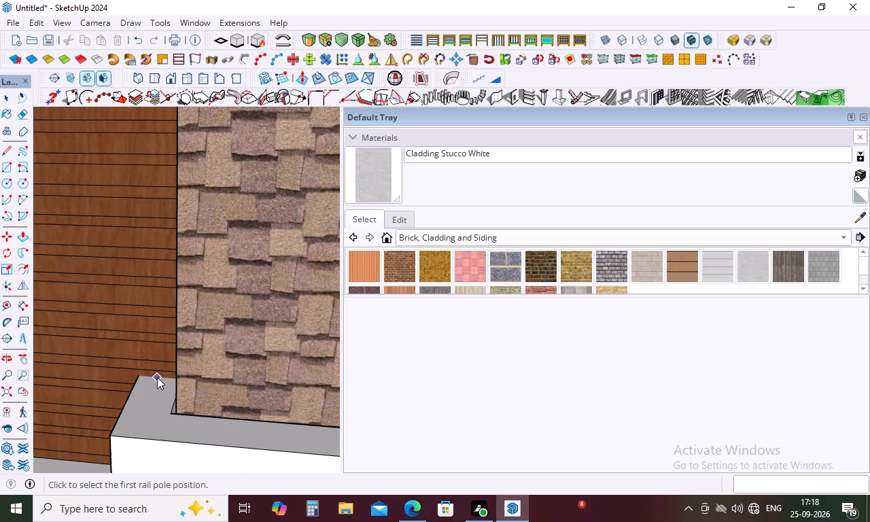
{"action": "left_click", "coordinate": [160, 377]}
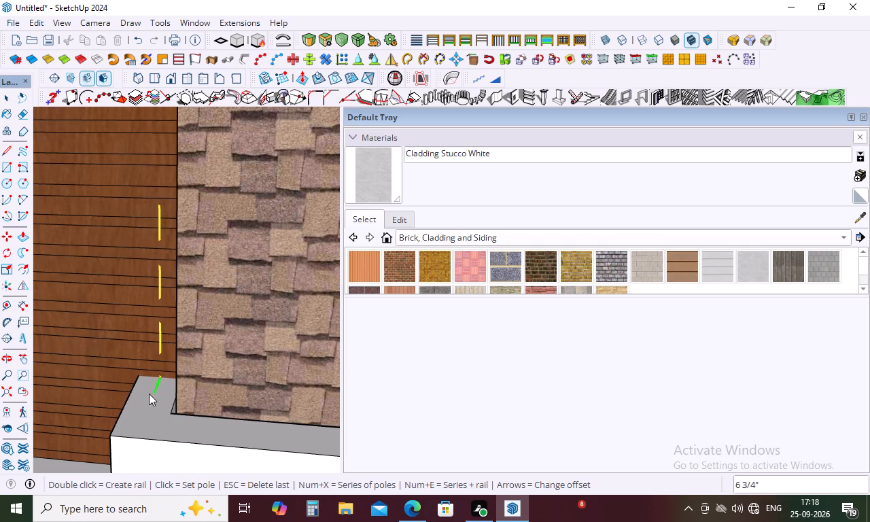
{"action": "left_click", "coordinate": [141, 423]}
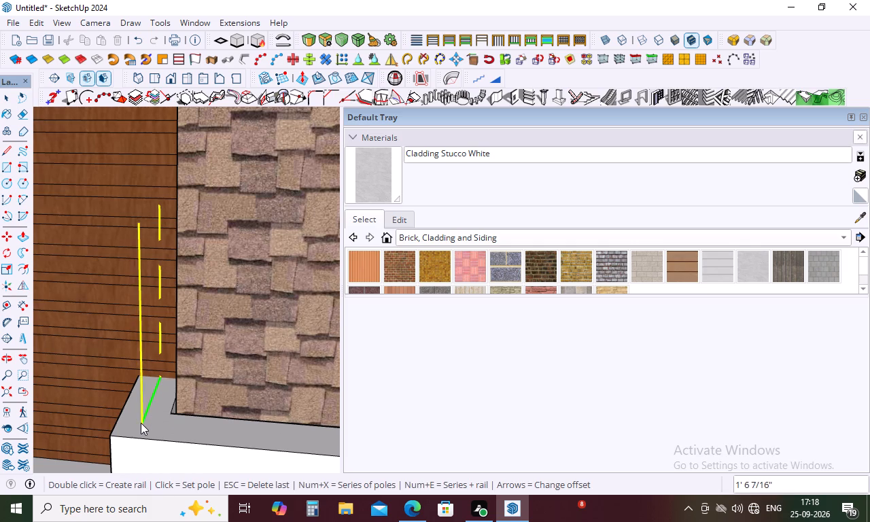
Set the next railing pole at the balcony parapet's outer front corner, about 13' along from the pole beside the stone column.
{"action": "scroll", "coordinate": [150, 415], "scroll_direction": "down", "scroll_amount": 13}
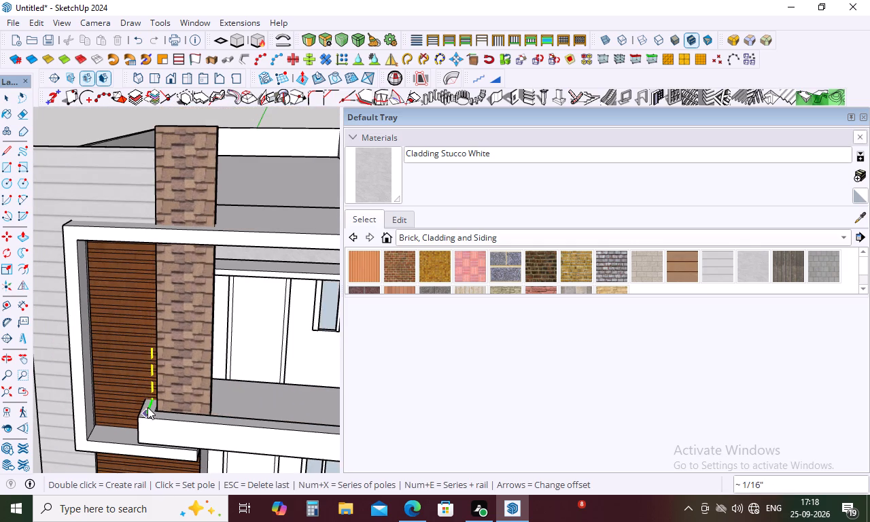
{"action": "scroll", "coordinate": [183, 422], "scroll_direction": "down", "scroll_amount": 8}
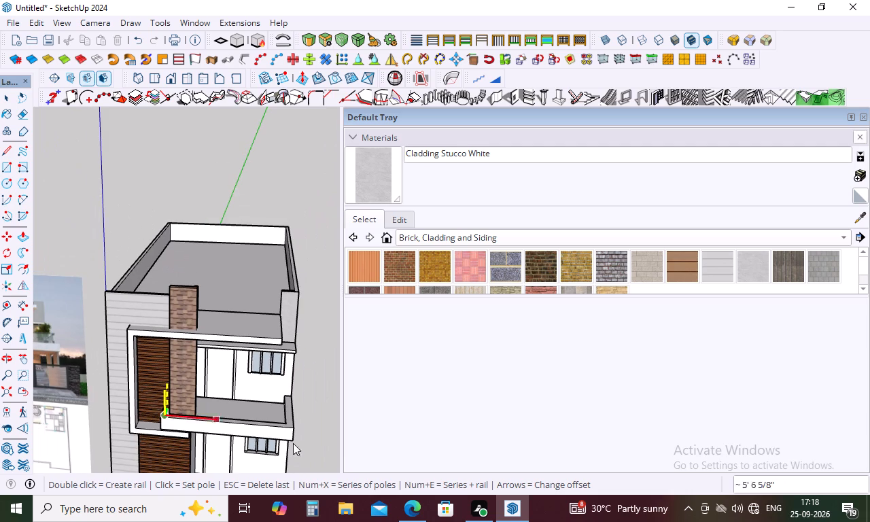
{"action": "scroll", "coordinate": [304, 429], "scroll_direction": "up", "scroll_amount": 12}
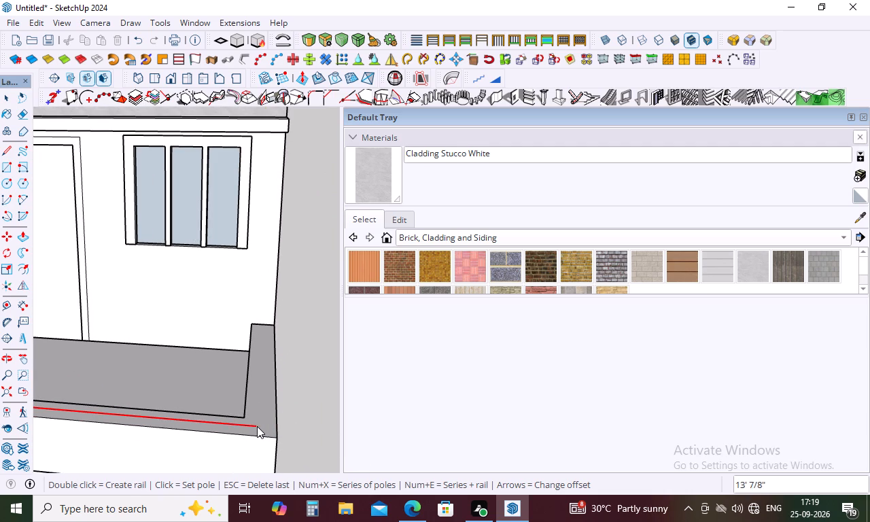
{"action": "left_click", "coordinate": [265, 427]}
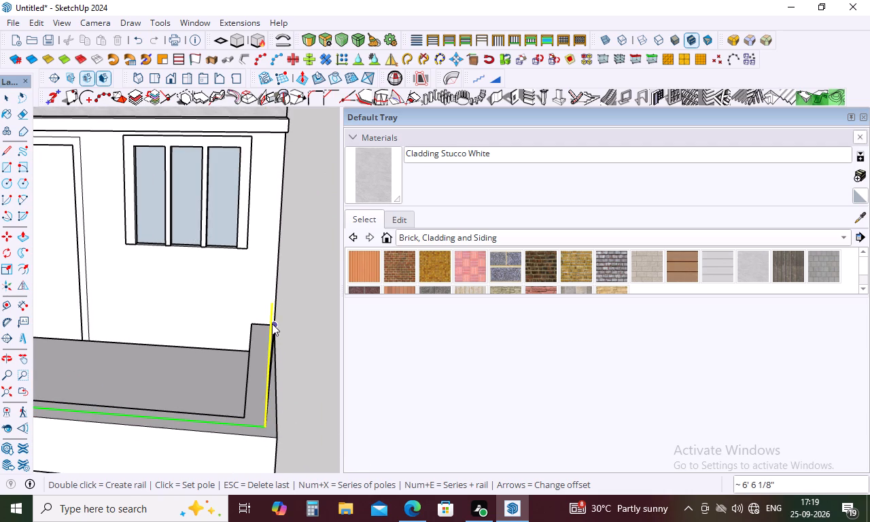
Set the last pole about 6' 4" back along the side parapet, at its house-wall end, and create the rail.
{"action": "scroll", "coordinate": [270, 321], "scroll_direction": "up", "scroll_amount": 9}
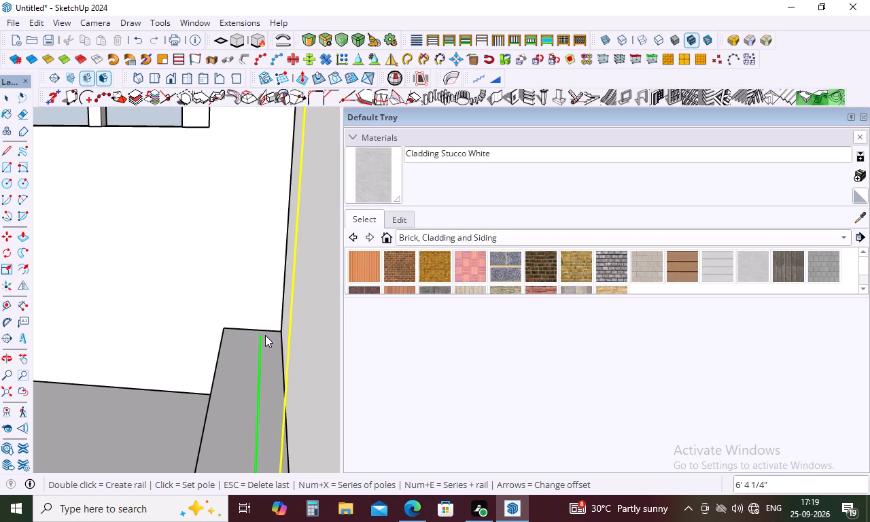
{"action": "left_click", "coordinate": [265, 335]}
{"action": "middle_click_drag", "start_coordinate": [266, 330], "coordinate": [168, 365]}
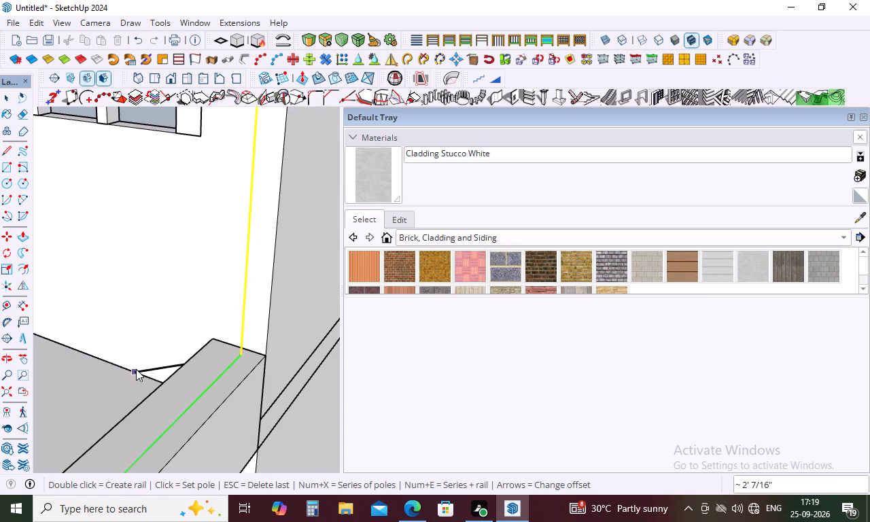
{"action": "scroll", "coordinate": [259, 343], "scroll_direction": "up", "scroll_amount": 8}
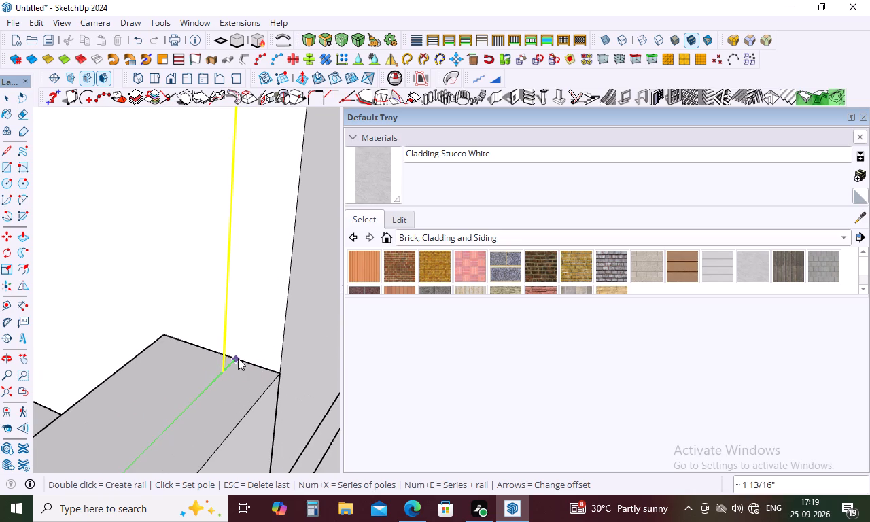
{"action": "triple_click", "coordinate": [238, 358]}
{"action": "triple_click", "coordinate": [238, 358]}
{"action": "left_click", "coordinate": [238, 360]}
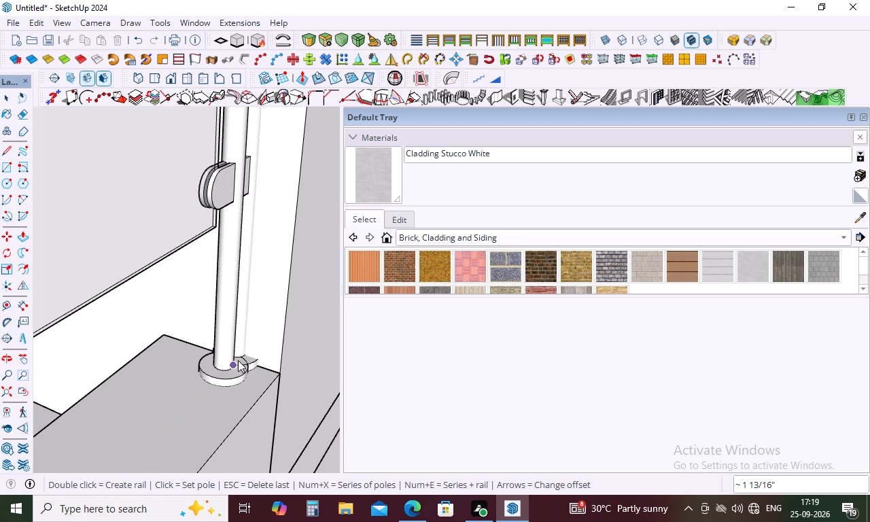
Examine the glass railing along the balcony's front and side from several angles, including how it meets the stone column and house wall.
{"action": "scroll", "coordinate": [273, 345], "scroll_direction": "down", "scroll_amount": 17}
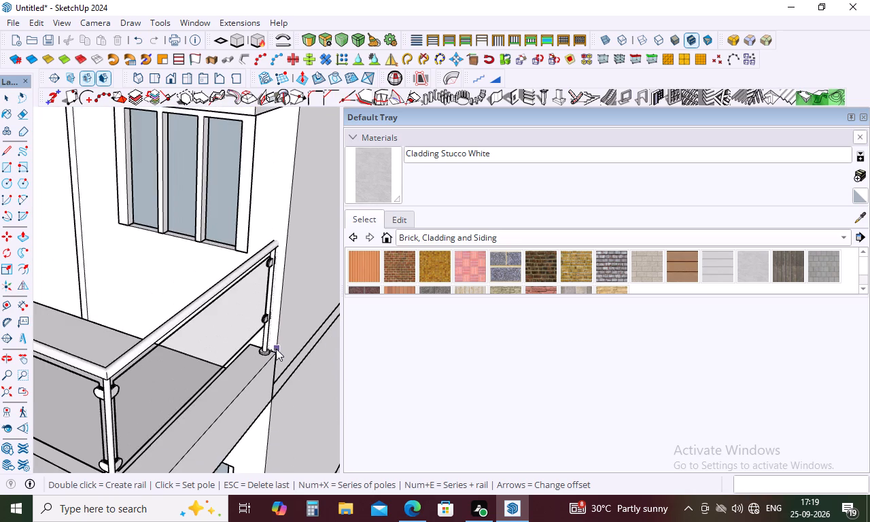
{"action": "scroll", "coordinate": [271, 353], "scroll_direction": "down", "scroll_amount": 3}
{"action": "middle_click_drag", "start_coordinate": [275, 364], "coordinate": [362, 326]}
{"action": "scroll", "coordinate": [266, 356], "scroll_direction": "down", "scroll_amount": 5}
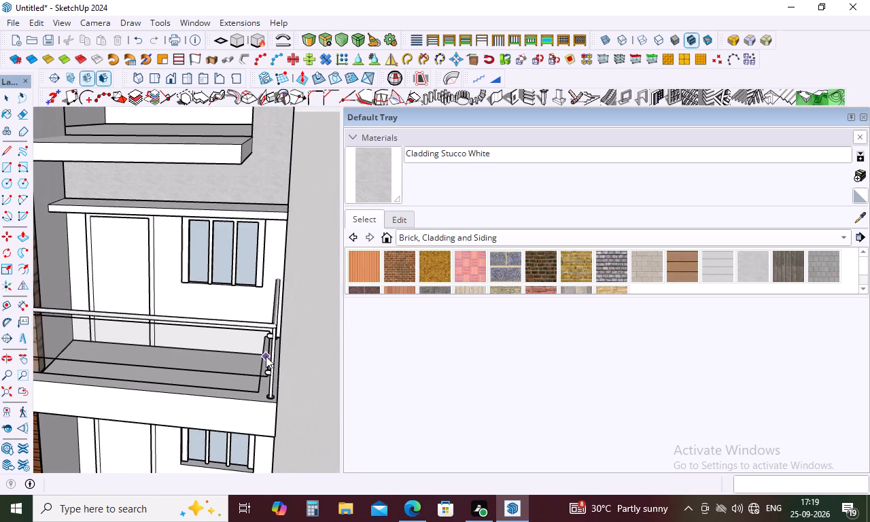
{"action": "middle_click_drag", "start_coordinate": [284, 358], "coordinate": [351, 318]}
{"action": "scroll", "coordinate": [241, 332], "scroll_direction": "down", "scroll_amount": 4}
{"action": "middle_click_drag", "start_coordinate": [241, 341], "coordinate": [300, 283]}
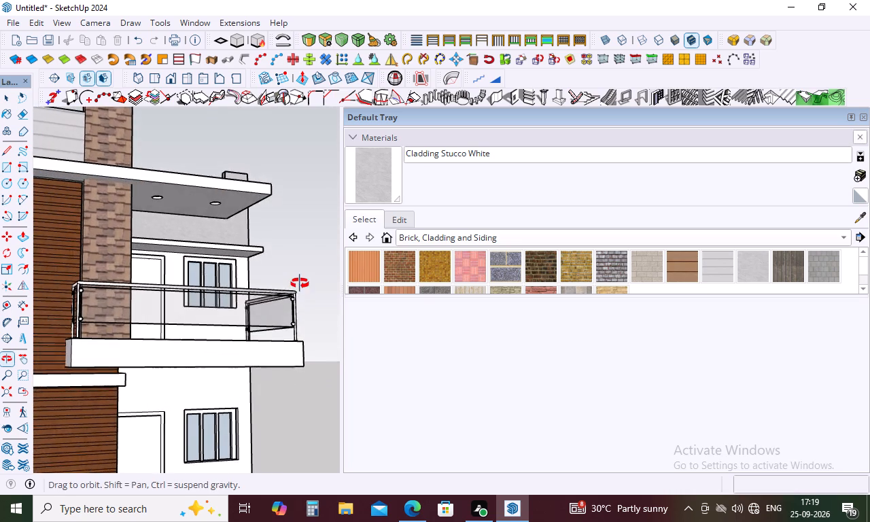
{"action": "middle_click_drag", "start_coordinate": [300, 283], "coordinate": [266, 283]}
{"action": "middle_click_drag", "start_coordinate": [249, 283], "coordinate": [238, 283]}
{"action": "scroll", "coordinate": [244, 316], "scroll_direction": "down", "scroll_amount": 4}
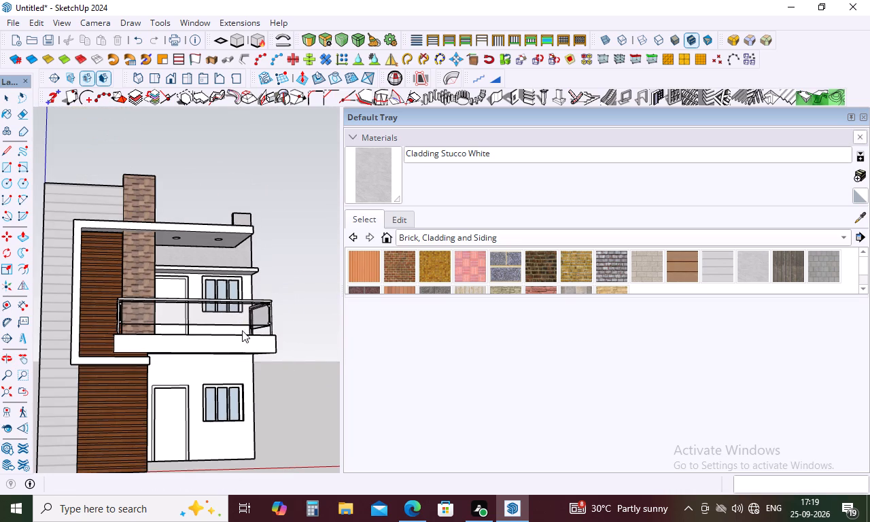
{"action": "middle_click_drag", "start_coordinate": [276, 320], "coordinate": [277, 376]}
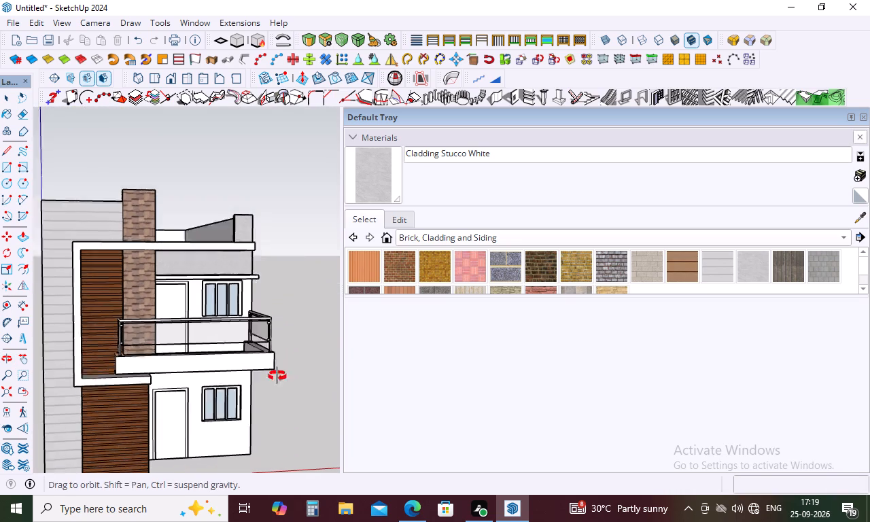
{"action": "middle_click_drag", "start_coordinate": [277, 376], "coordinate": [277, 406]}
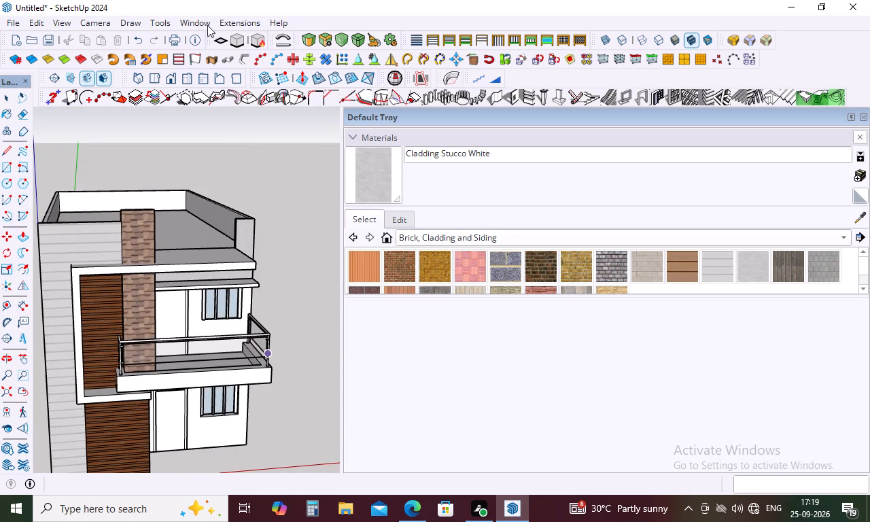
Browse the MajRail rail types and their previews, and close the rail settings without drawing another railing.
{"action": "left_click", "coordinate": [244, 25]}
{"action": "left_click", "coordinate": [280, 161]}
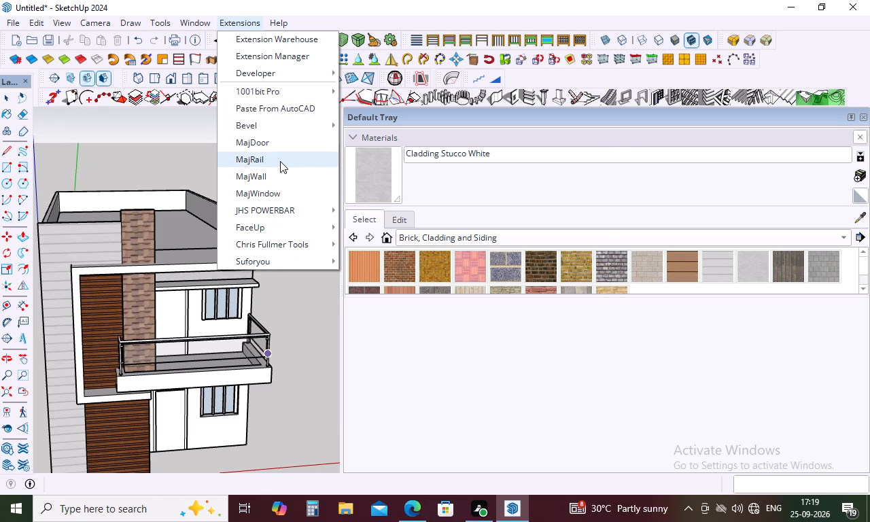
{"action": "left_click", "coordinate": [408, 239]}
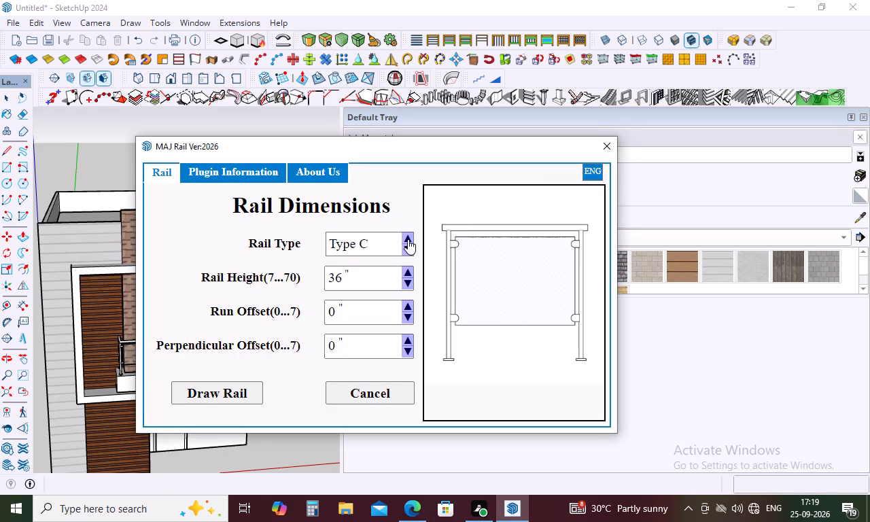
{"action": "left_click", "coordinate": [408, 239]}
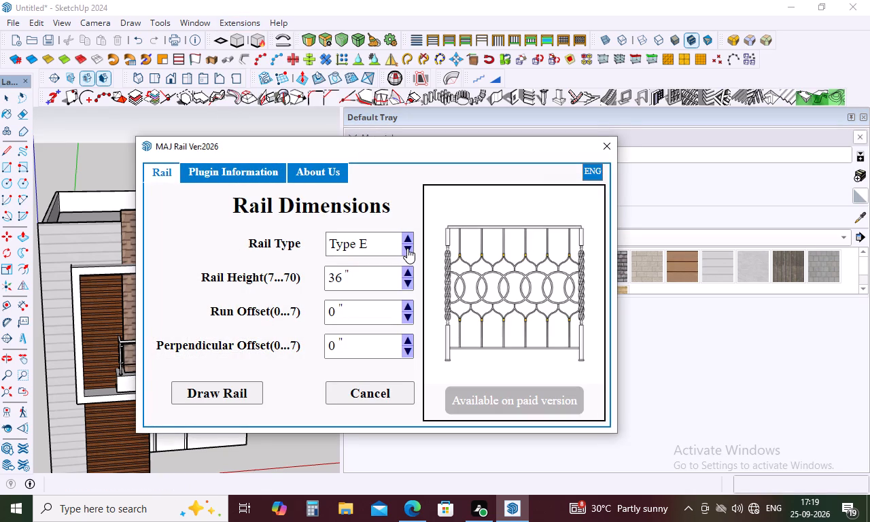
{"action": "left_click", "coordinate": [407, 248]}
{"action": "left_click", "coordinate": [407, 248]}
{"action": "left_click", "coordinate": [407, 248]}
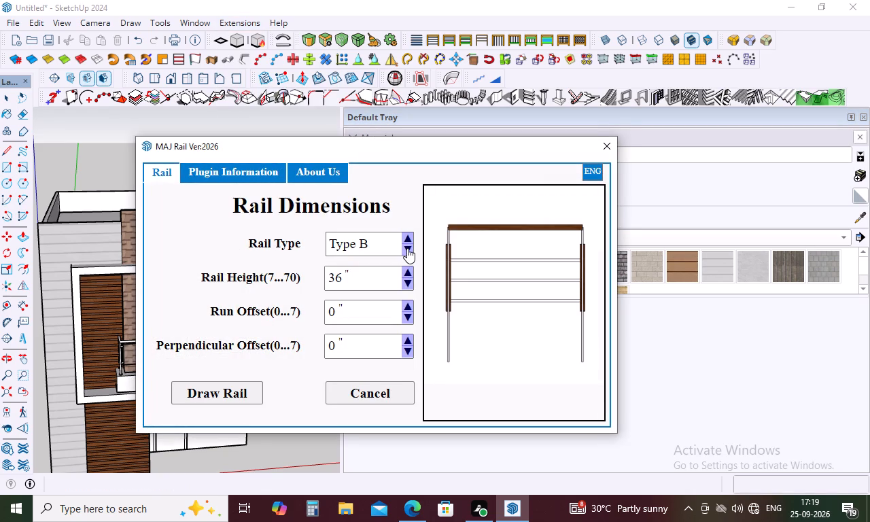
{"action": "left_click", "coordinate": [407, 248]}
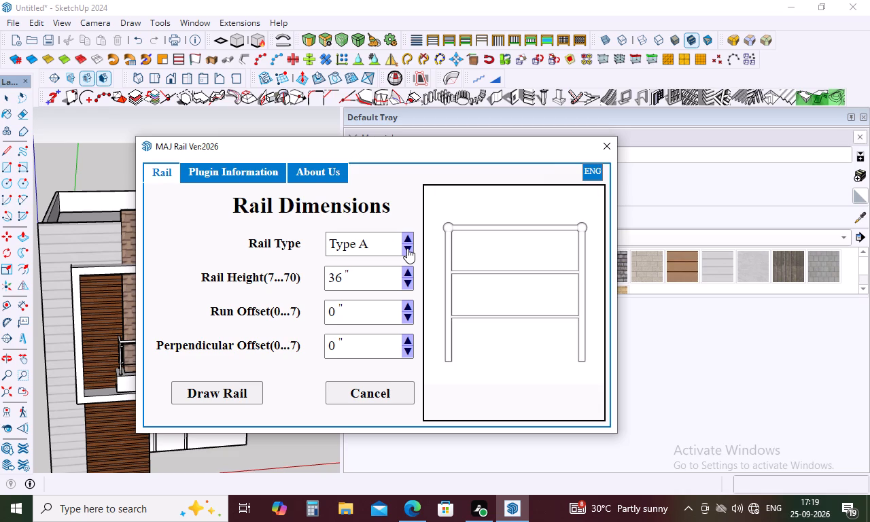
{"action": "left_click", "coordinate": [405, 247]}
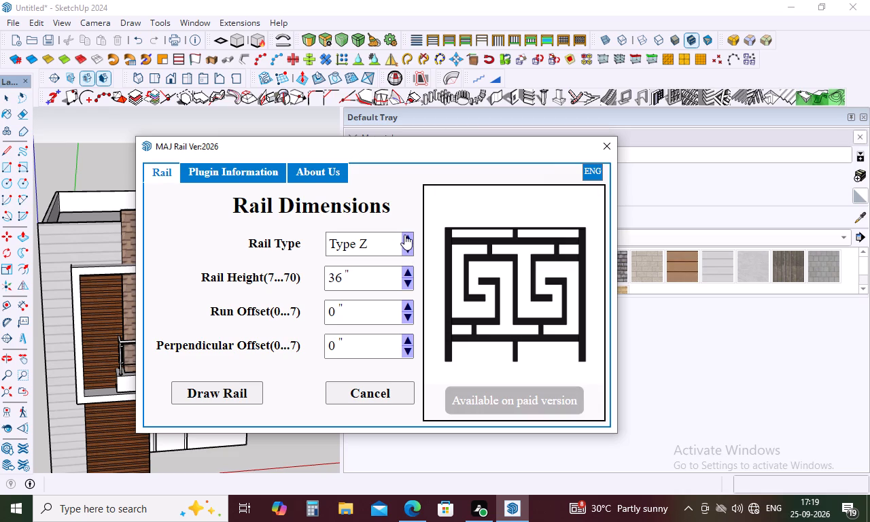
{"action": "left_click", "coordinate": [404, 234]}
{"action": "left_click", "coordinate": [404, 234]}
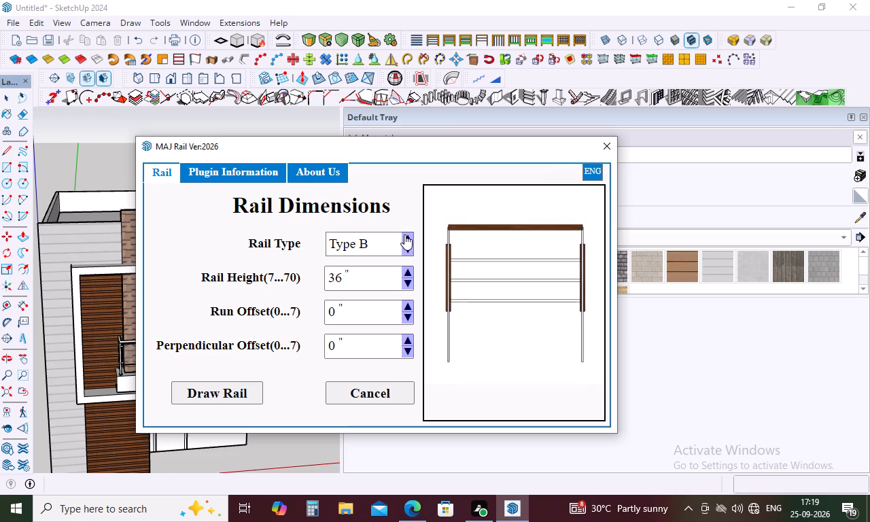
{"action": "left_click", "coordinate": [603, 148]}
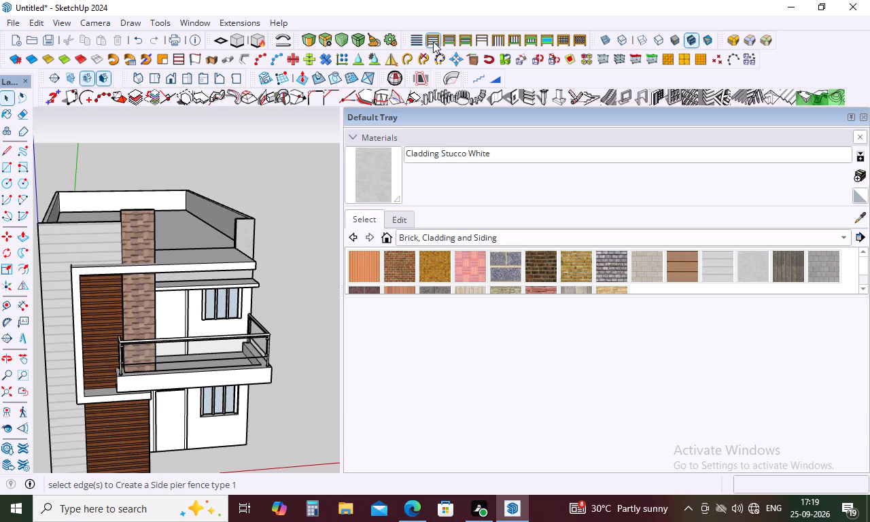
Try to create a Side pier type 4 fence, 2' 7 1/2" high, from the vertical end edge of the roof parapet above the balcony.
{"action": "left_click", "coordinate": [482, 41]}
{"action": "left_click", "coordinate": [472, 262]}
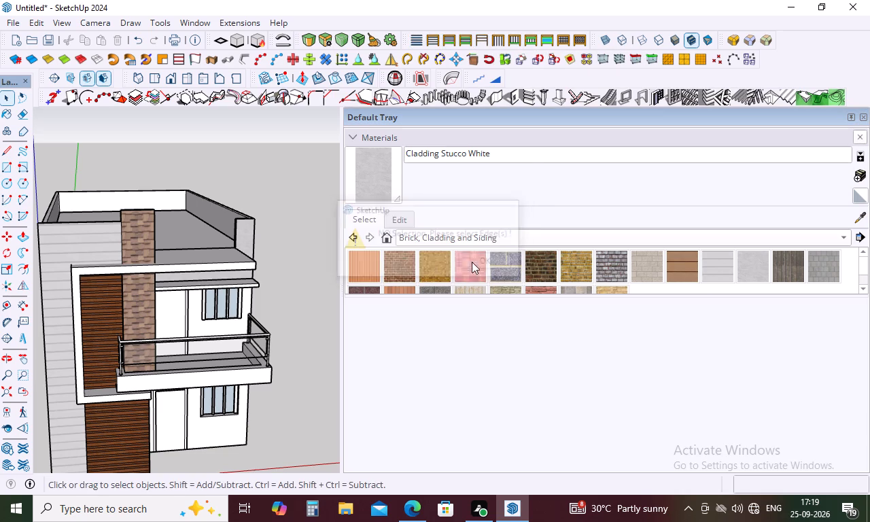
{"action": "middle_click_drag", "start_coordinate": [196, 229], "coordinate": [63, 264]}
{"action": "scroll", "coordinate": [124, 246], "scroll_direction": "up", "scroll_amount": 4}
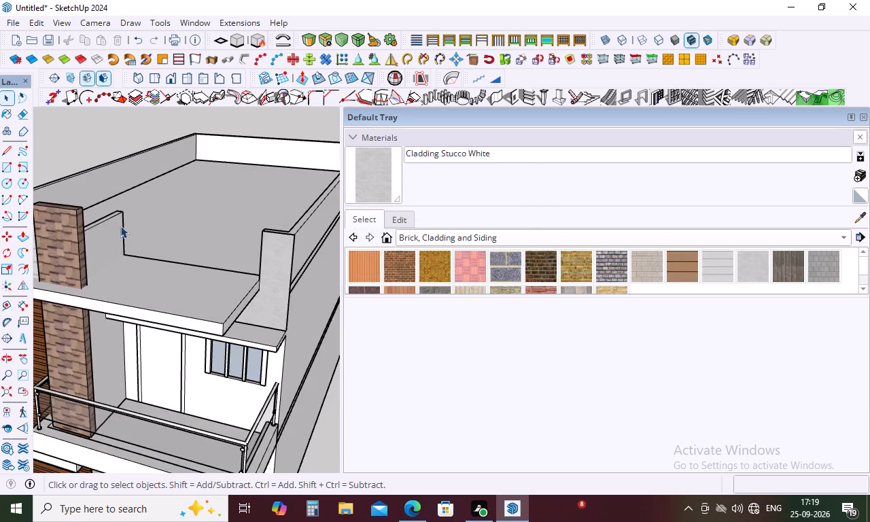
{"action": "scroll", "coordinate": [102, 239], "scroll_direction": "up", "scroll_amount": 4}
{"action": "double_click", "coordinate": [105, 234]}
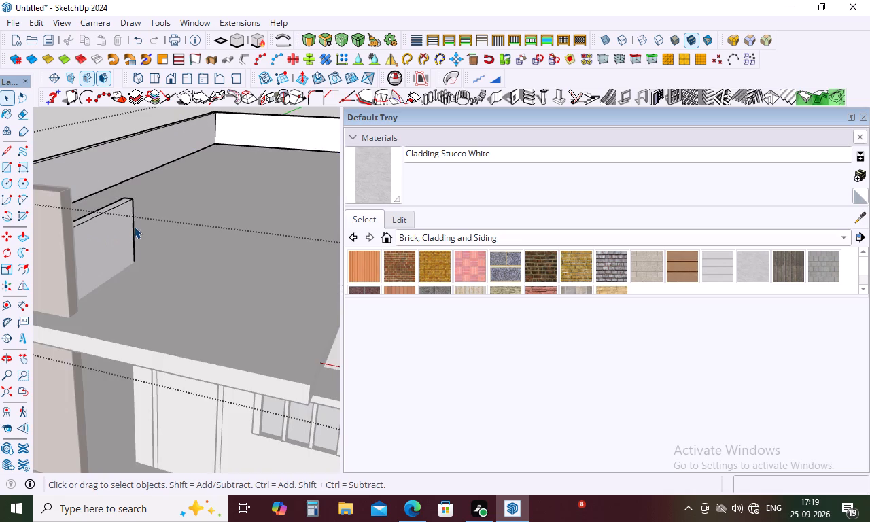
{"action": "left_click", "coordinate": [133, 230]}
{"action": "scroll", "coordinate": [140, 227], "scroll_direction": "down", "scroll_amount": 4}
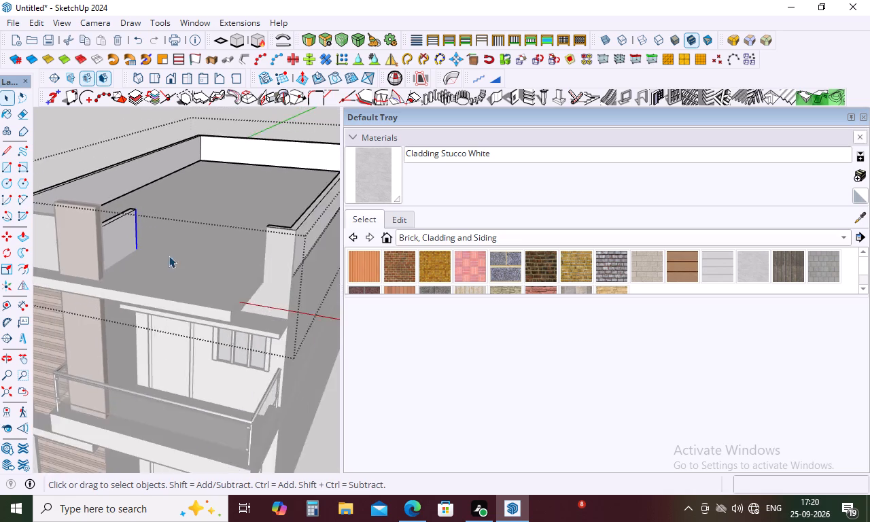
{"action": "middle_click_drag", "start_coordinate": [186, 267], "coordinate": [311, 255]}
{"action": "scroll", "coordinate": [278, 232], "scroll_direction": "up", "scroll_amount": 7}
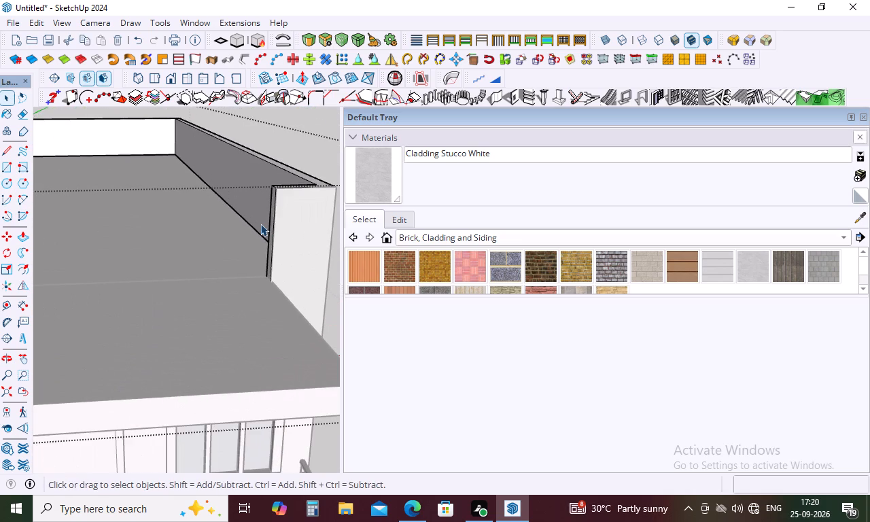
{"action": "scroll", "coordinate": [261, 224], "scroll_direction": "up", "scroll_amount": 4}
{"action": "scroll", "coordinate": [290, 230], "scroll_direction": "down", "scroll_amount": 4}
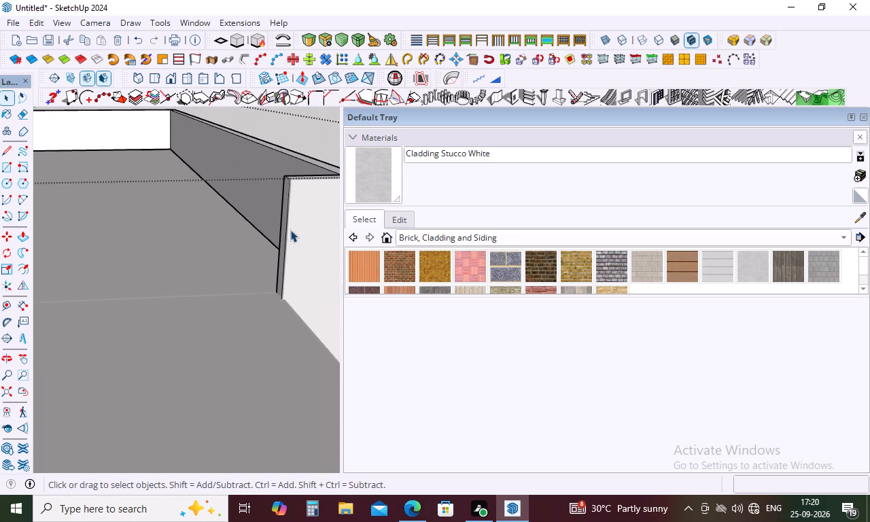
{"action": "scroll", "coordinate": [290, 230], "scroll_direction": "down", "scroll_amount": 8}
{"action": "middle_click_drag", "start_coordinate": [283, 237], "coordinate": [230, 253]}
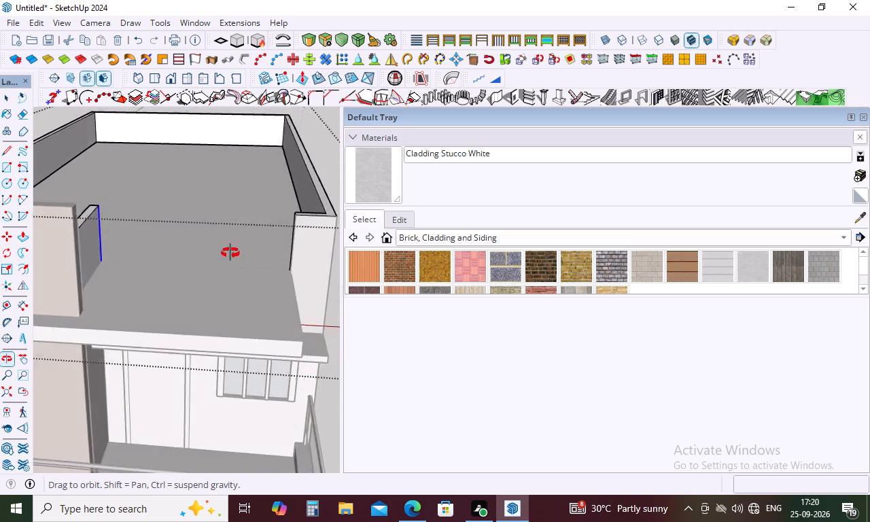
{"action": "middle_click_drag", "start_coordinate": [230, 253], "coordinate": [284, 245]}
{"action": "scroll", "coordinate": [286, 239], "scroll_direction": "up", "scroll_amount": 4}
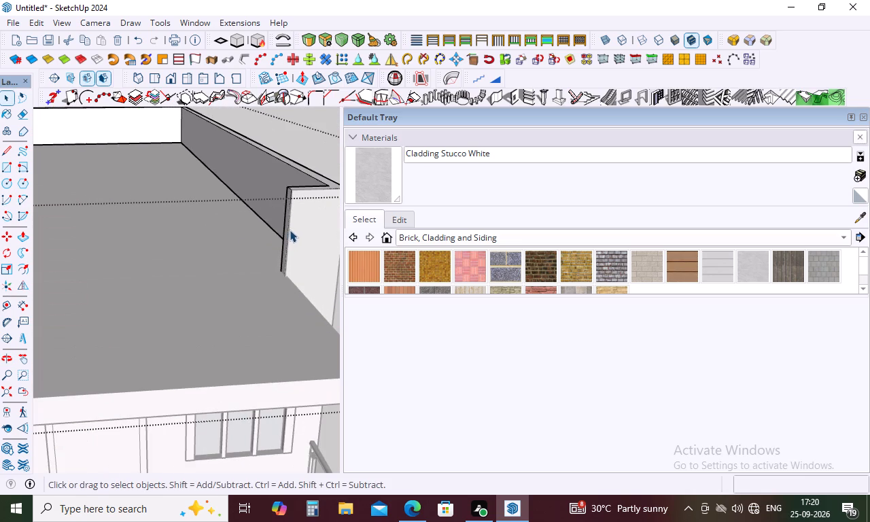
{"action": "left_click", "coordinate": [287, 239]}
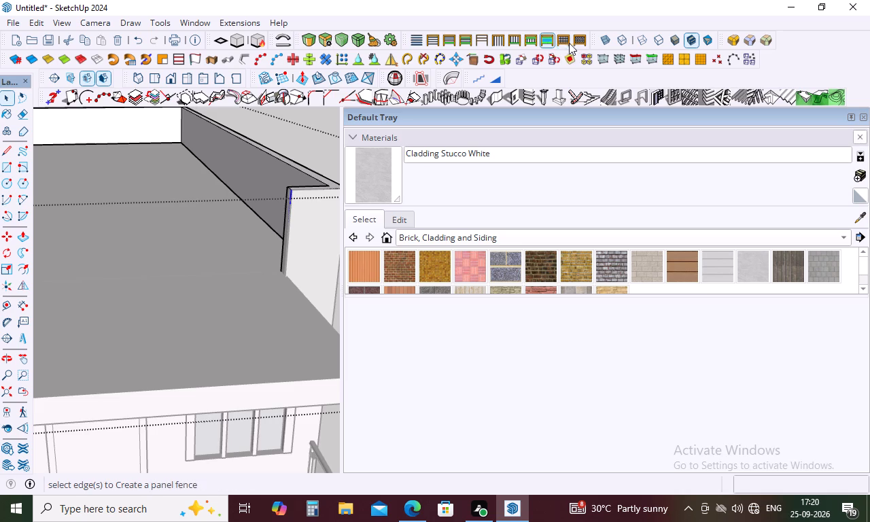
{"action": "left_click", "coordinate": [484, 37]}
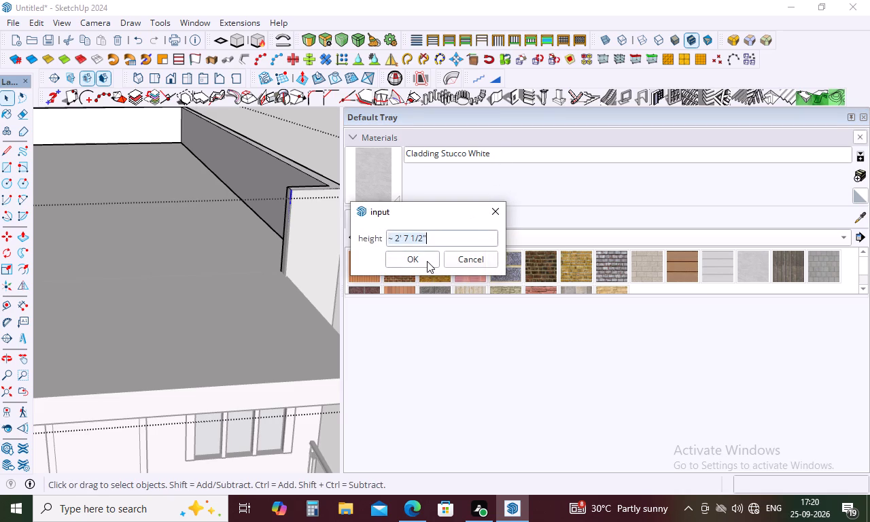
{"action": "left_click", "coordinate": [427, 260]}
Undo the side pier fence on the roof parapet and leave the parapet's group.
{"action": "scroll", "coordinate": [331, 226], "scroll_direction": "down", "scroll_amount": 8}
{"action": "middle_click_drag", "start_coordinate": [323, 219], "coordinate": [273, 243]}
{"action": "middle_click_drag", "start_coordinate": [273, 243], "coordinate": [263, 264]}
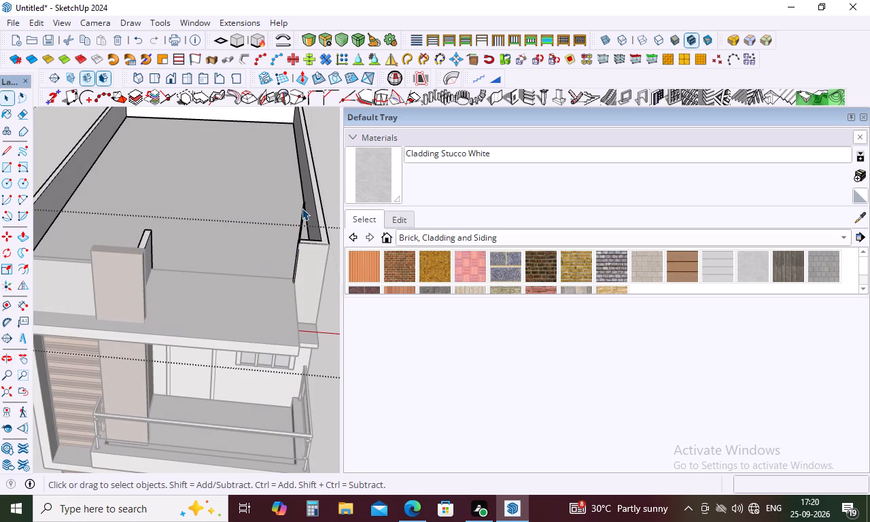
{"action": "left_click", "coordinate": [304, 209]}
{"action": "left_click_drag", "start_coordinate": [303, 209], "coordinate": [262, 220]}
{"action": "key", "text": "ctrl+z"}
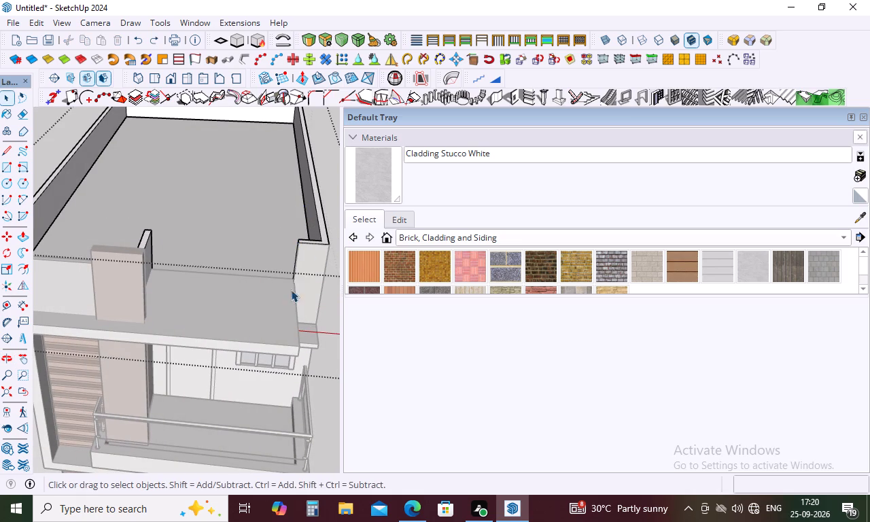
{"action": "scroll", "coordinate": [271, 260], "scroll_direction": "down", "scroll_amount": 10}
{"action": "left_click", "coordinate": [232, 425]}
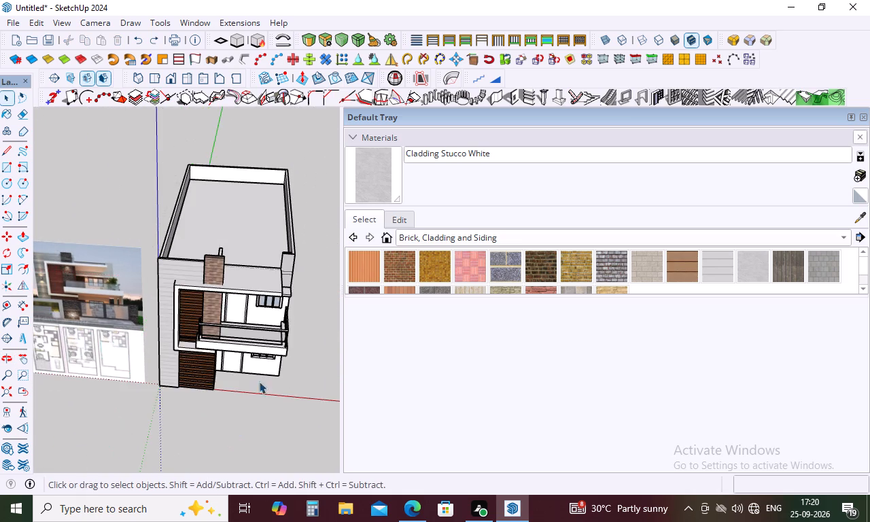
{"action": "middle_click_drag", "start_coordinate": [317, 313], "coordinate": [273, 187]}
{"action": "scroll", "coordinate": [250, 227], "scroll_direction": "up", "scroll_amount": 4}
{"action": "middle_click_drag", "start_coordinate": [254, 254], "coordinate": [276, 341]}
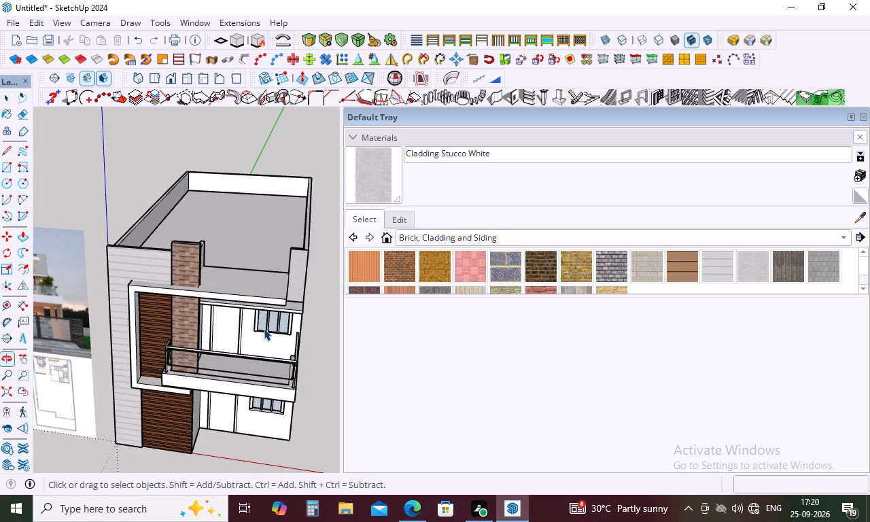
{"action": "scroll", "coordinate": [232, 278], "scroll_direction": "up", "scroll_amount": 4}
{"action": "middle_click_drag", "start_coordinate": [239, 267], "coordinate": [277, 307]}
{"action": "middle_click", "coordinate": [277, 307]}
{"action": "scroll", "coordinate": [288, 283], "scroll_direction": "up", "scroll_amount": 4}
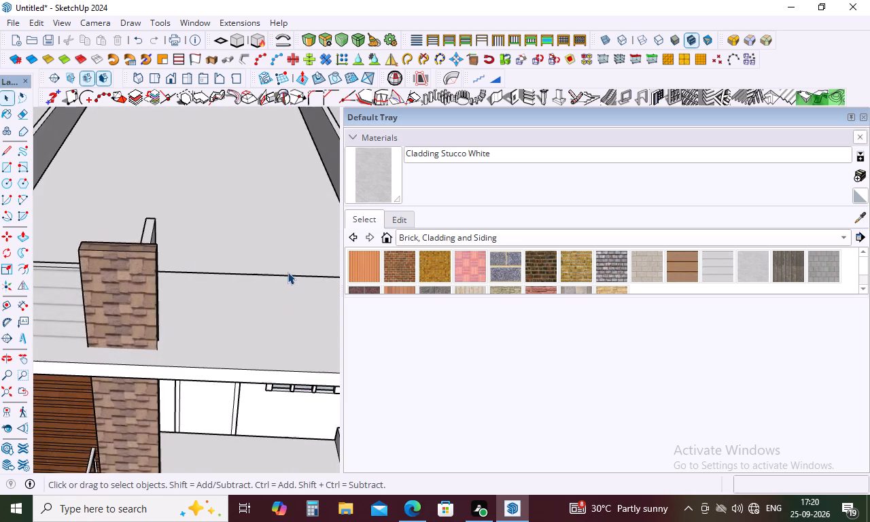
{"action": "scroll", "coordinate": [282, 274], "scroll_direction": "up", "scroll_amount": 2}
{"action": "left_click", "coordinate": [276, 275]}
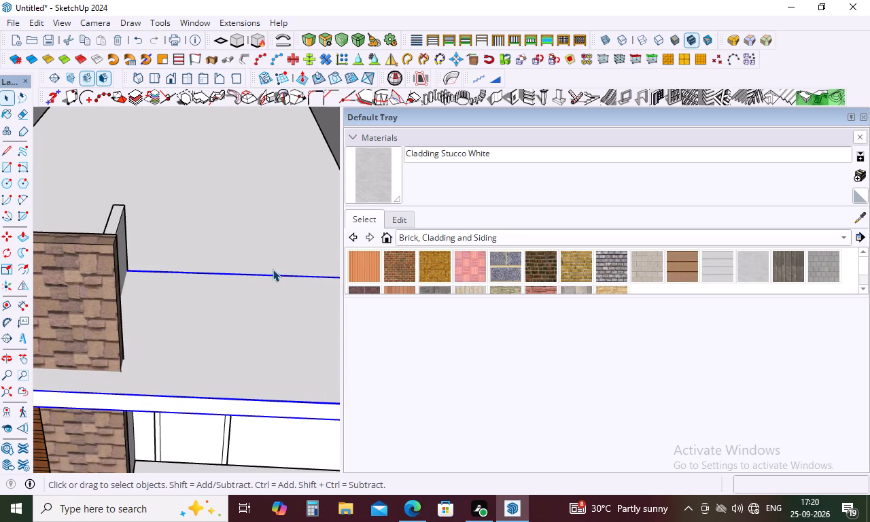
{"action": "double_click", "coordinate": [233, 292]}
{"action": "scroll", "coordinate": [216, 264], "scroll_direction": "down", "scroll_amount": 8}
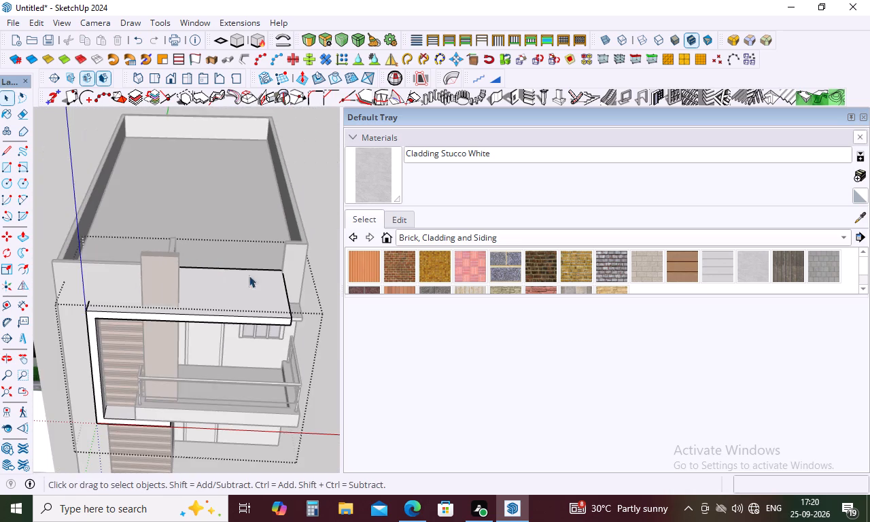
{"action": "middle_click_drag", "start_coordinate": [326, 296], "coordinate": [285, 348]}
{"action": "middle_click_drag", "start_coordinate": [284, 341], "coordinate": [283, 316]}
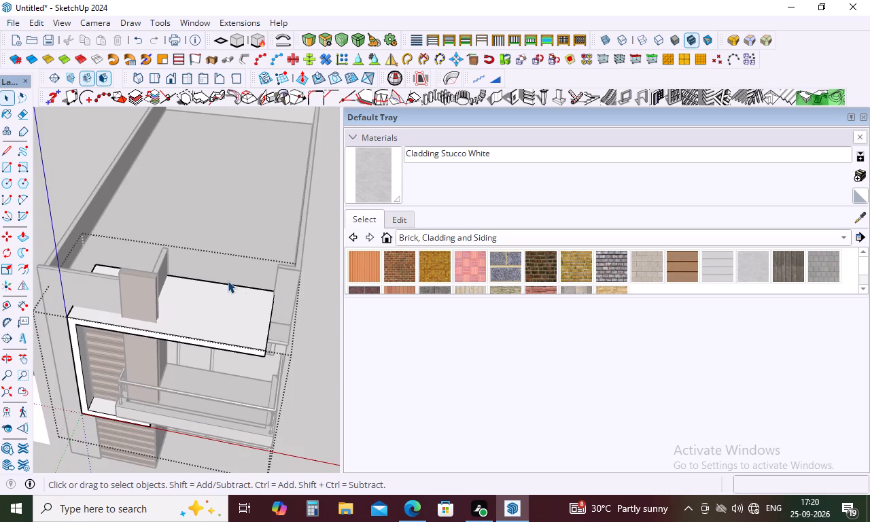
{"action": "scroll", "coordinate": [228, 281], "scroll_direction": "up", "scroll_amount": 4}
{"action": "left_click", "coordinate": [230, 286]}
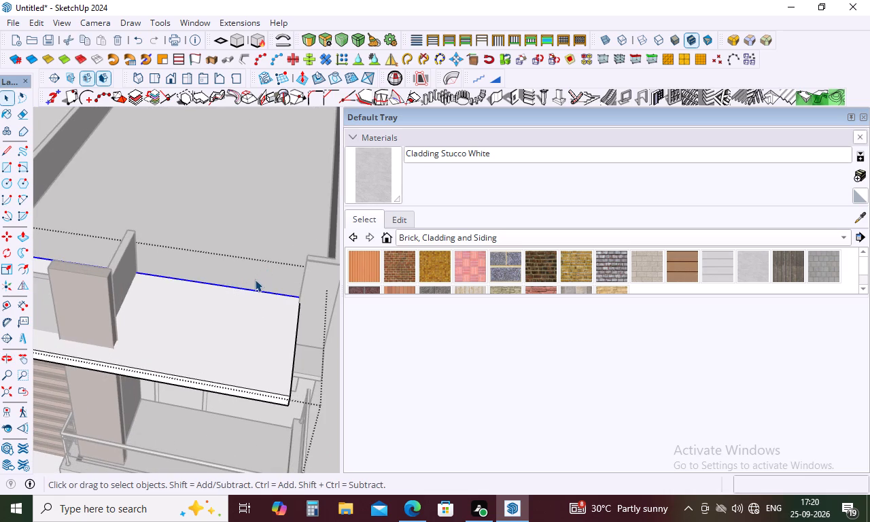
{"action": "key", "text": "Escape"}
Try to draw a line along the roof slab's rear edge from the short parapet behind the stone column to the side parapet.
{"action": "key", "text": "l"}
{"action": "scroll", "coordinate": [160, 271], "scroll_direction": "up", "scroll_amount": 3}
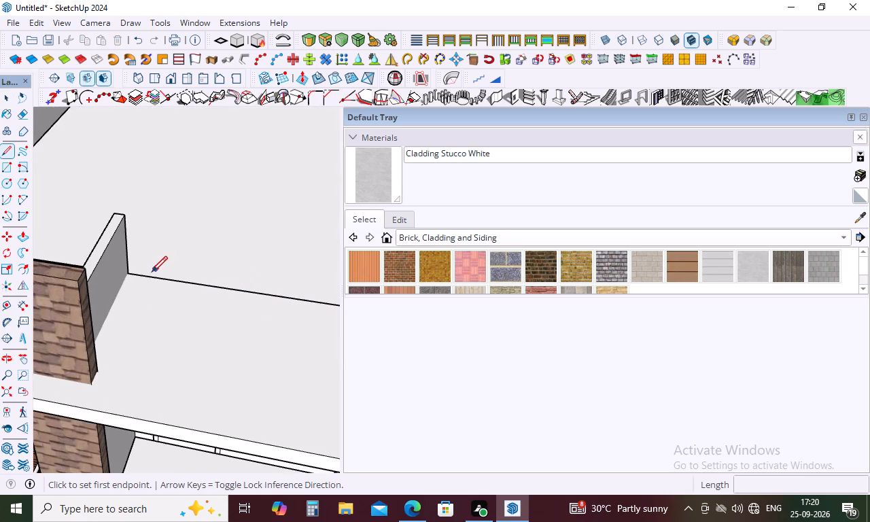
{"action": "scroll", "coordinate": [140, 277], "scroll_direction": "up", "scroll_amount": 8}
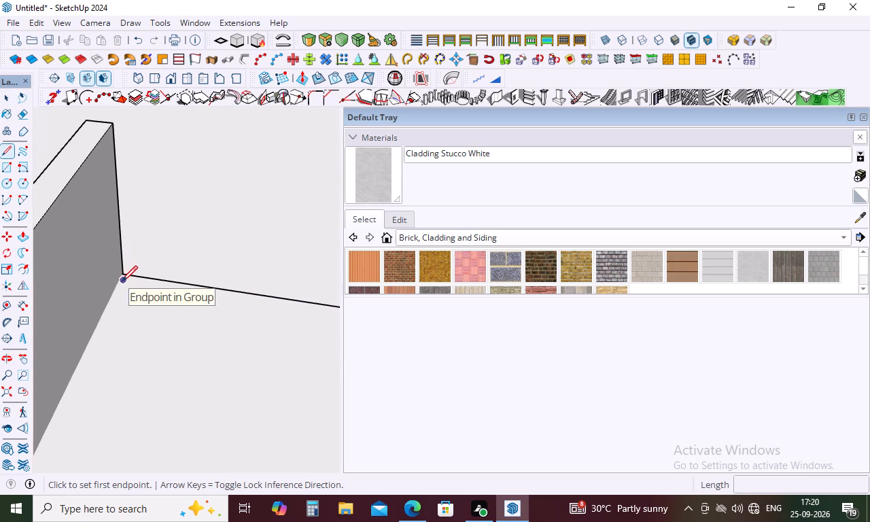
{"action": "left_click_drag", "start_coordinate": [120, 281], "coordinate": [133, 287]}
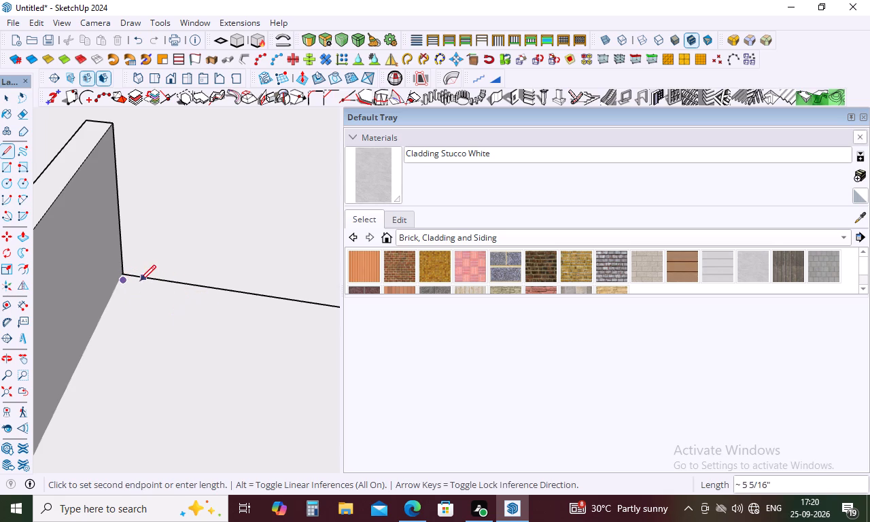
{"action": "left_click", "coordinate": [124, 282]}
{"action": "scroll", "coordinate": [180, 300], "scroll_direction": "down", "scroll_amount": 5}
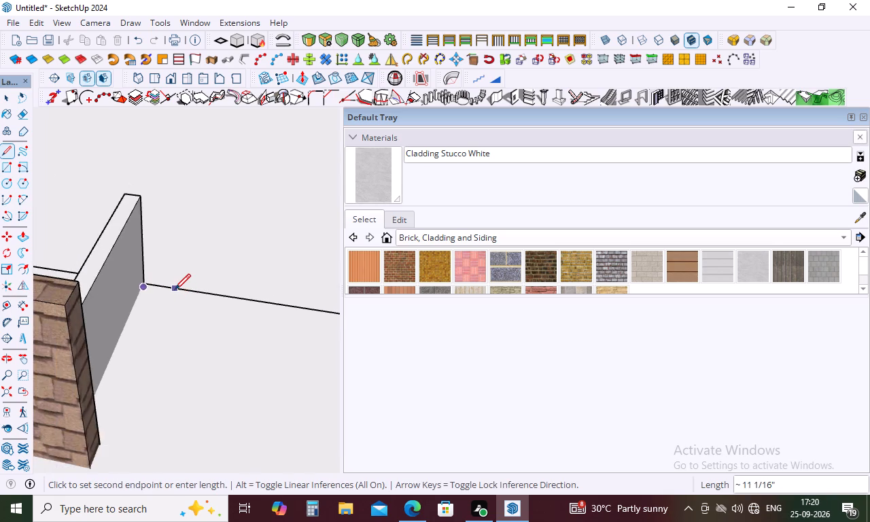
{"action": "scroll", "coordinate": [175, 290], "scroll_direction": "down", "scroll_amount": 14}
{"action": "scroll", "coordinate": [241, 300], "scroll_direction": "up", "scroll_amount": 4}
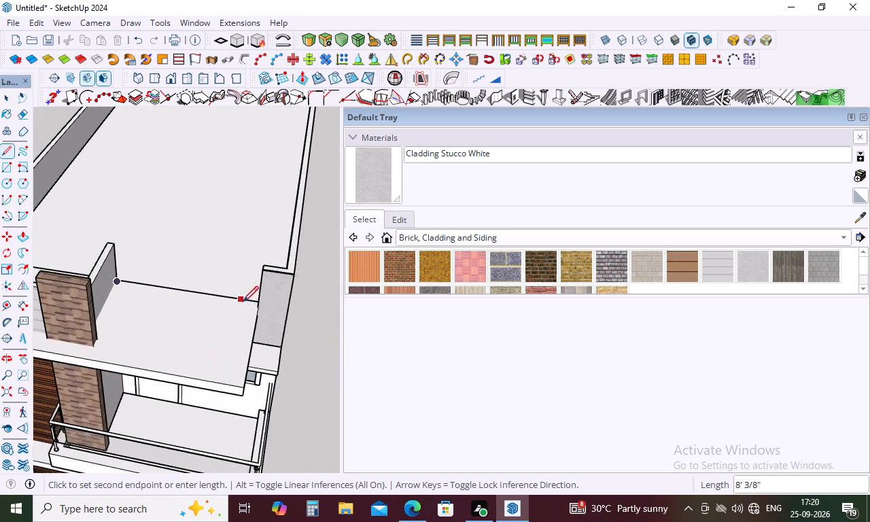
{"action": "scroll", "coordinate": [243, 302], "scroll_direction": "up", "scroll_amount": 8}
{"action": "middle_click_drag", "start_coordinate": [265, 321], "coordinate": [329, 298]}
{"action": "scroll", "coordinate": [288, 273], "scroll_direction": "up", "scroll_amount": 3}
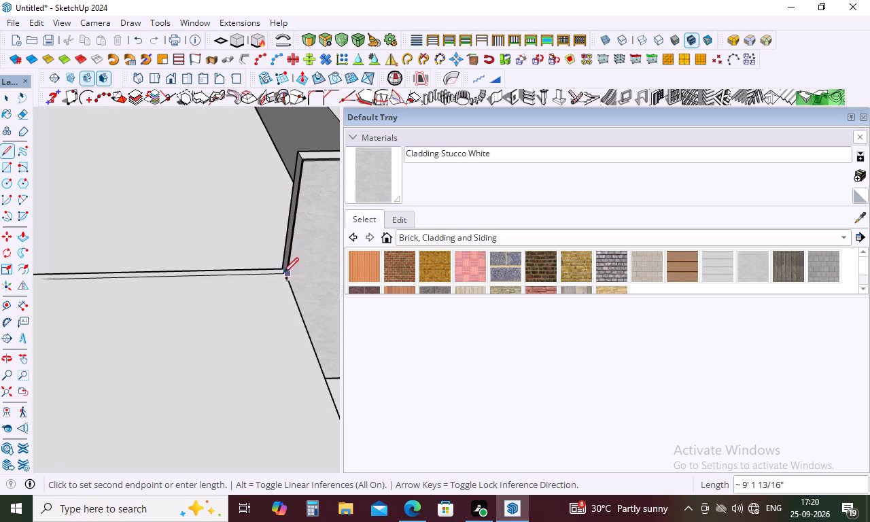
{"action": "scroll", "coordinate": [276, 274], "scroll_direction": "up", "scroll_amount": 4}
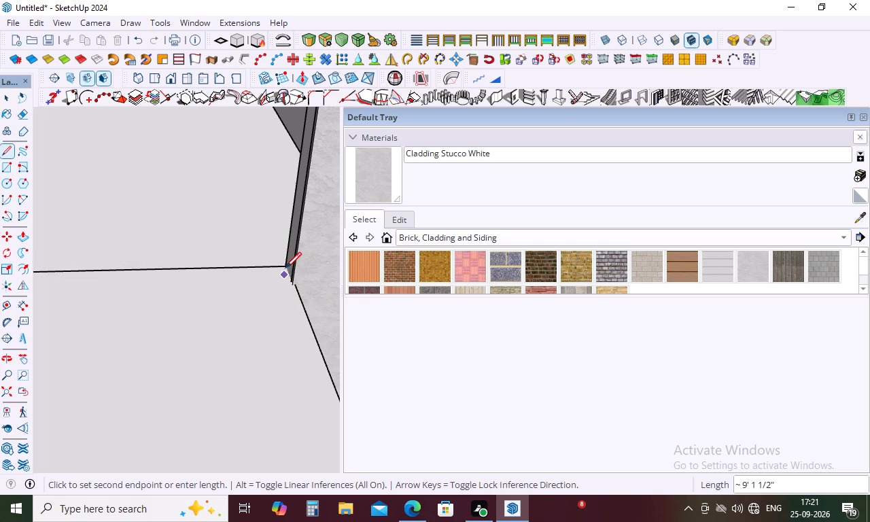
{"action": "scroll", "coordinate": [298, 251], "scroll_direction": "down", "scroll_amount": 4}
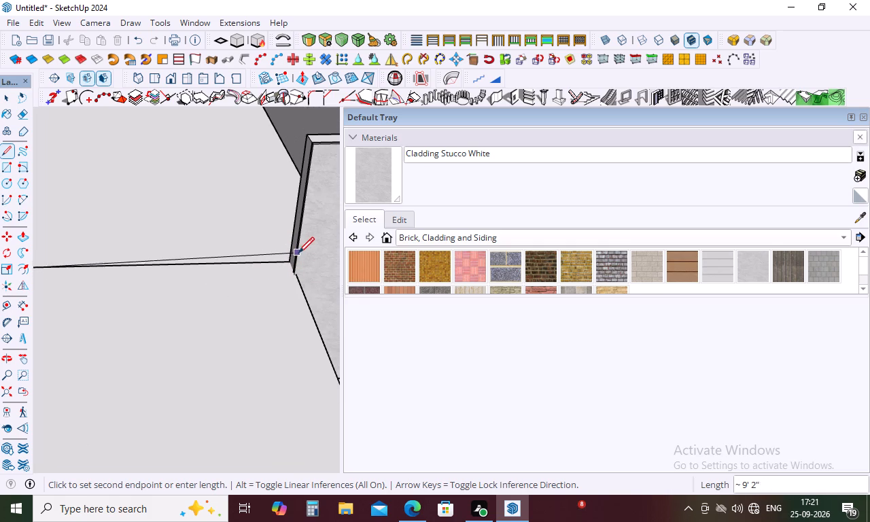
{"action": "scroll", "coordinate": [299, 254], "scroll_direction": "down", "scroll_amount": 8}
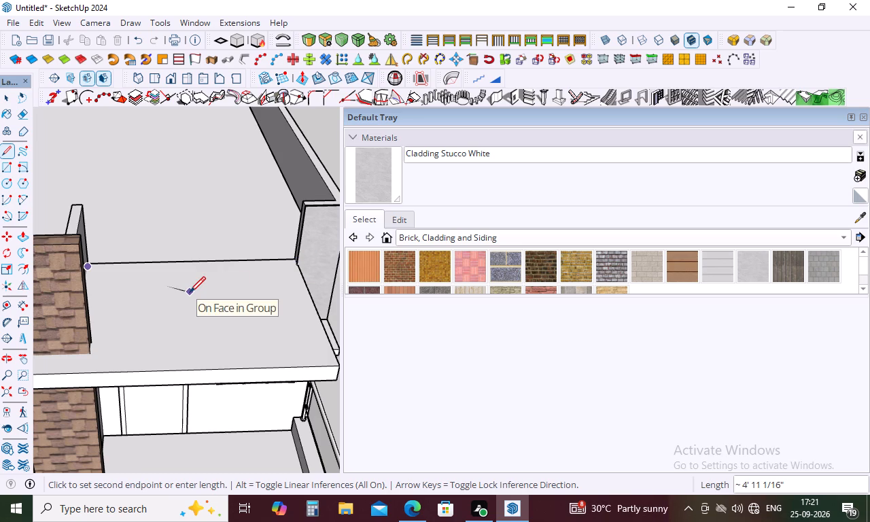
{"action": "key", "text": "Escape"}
Examine the front elevation around the projecting white frame, window canopy and roof parapet from a lower angle.
{"action": "middle_click_drag", "start_coordinate": [253, 295], "coordinate": [274, 262]}
{"action": "middle_click", "coordinate": [288, 241]}
{"action": "middle_click", "coordinate": [287, 237]}
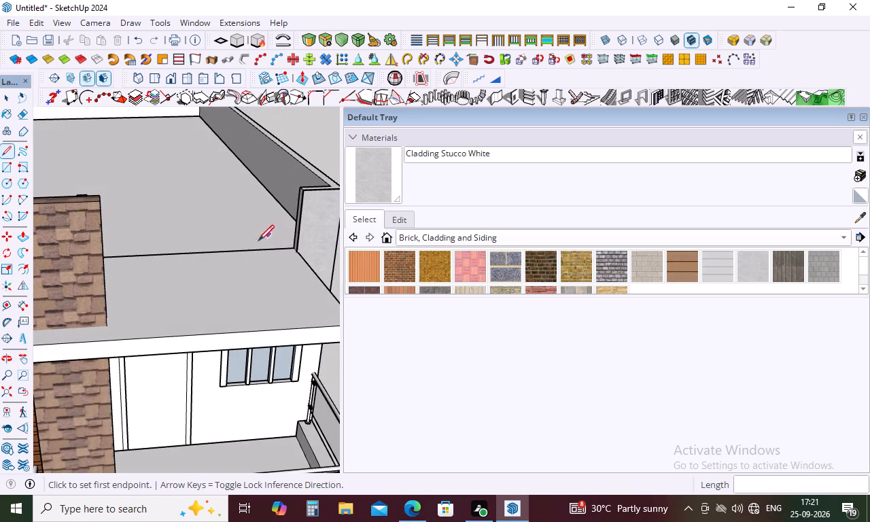
{"action": "scroll", "coordinate": [225, 293], "scroll_direction": "down", "scroll_amount": 9}
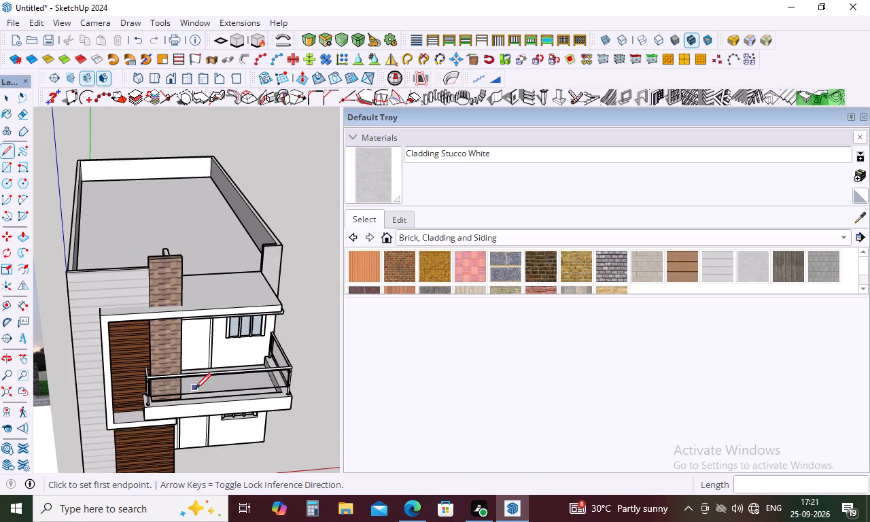
{"action": "middle_click_drag", "start_coordinate": [195, 389], "coordinate": [194, 319]}
{"action": "middle_click", "coordinate": [184, 281]}
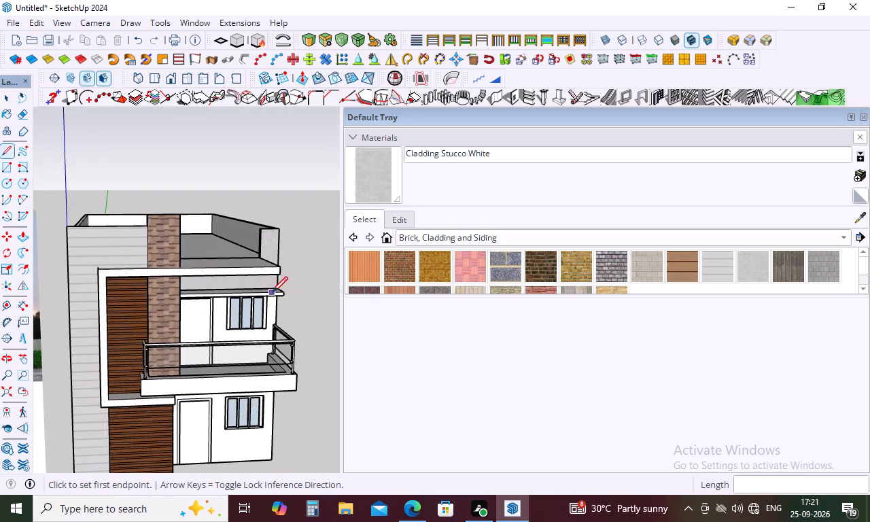
{"action": "scroll", "coordinate": [189, 236], "scroll_direction": "up", "scroll_amount": 4}
{"action": "scroll", "coordinate": [190, 231], "scroll_direction": "down", "scroll_amount": 5}
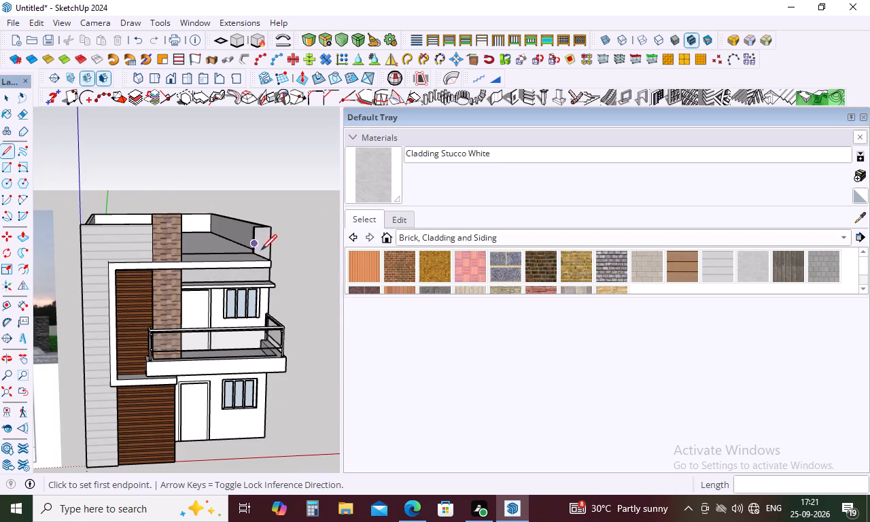
{"action": "key", "text": "space"}
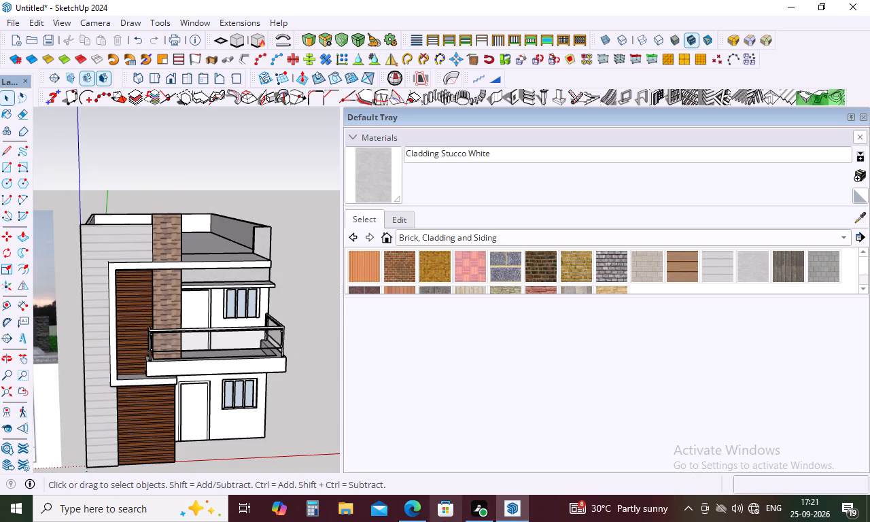
Measure the height of the white frame's top band at its free end above the window canopy.
{"action": "left_click", "coordinate": [19, 306]}
{"action": "scroll", "coordinate": [266, 294], "scroll_direction": "up", "scroll_amount": 3}
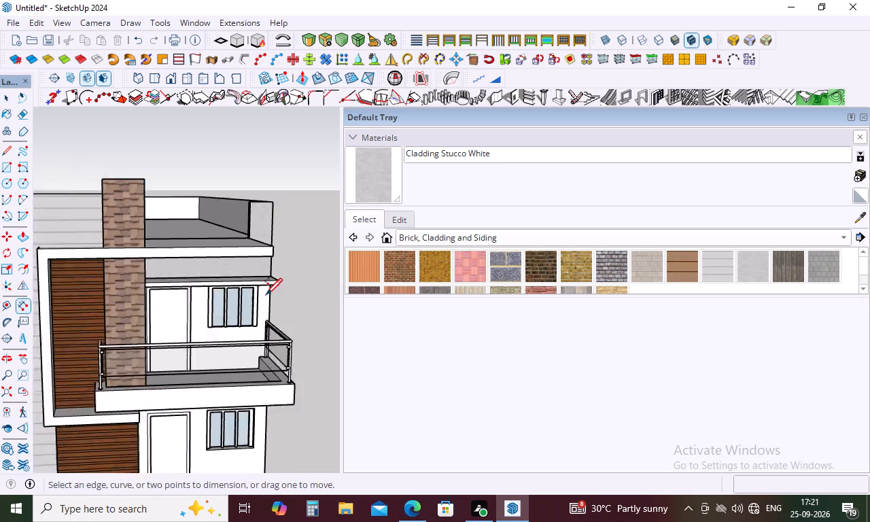
{"action": "scroll", "coordinate": [266, 294], "scroll_direction": "up", "scroll_amount": 11}
{"action": "scroll", "coordinate": [273, 202], "scroll_direction": "down", "scroll_amount": 3}
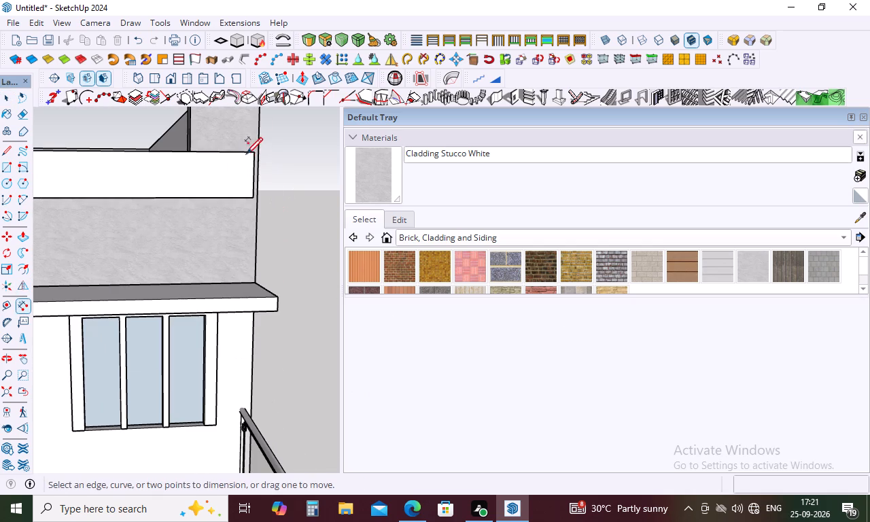
{"action": "left_click", "coordinate": [253, 150]}
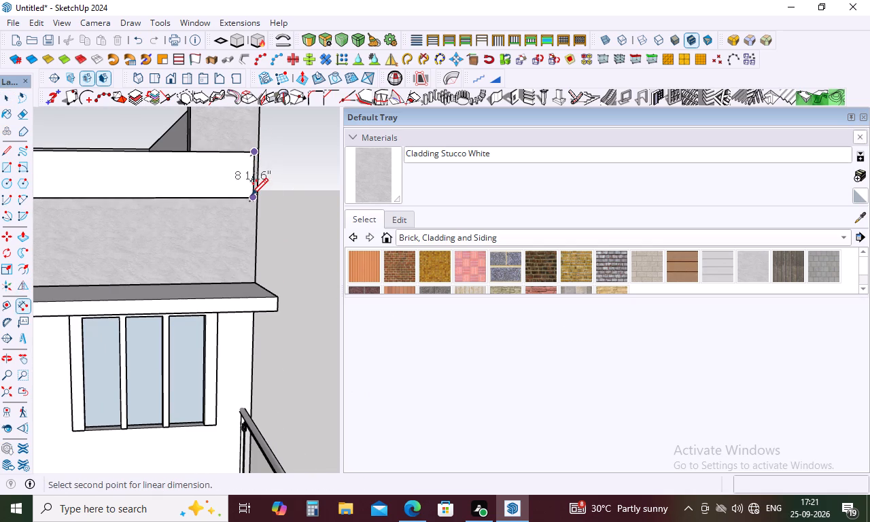
{"action": "scroll", "coordinate": [252, 194], "scroll_direction": "up", "scroll_amount": 3}
{"action": "left_click", "coordinate": [254, 195]}
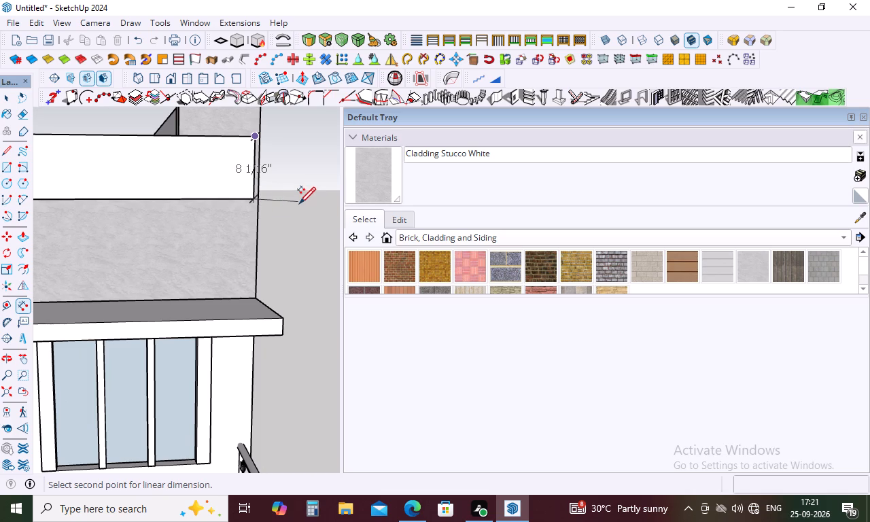
{"action": "left_click", "coordinate": [254, 201]}
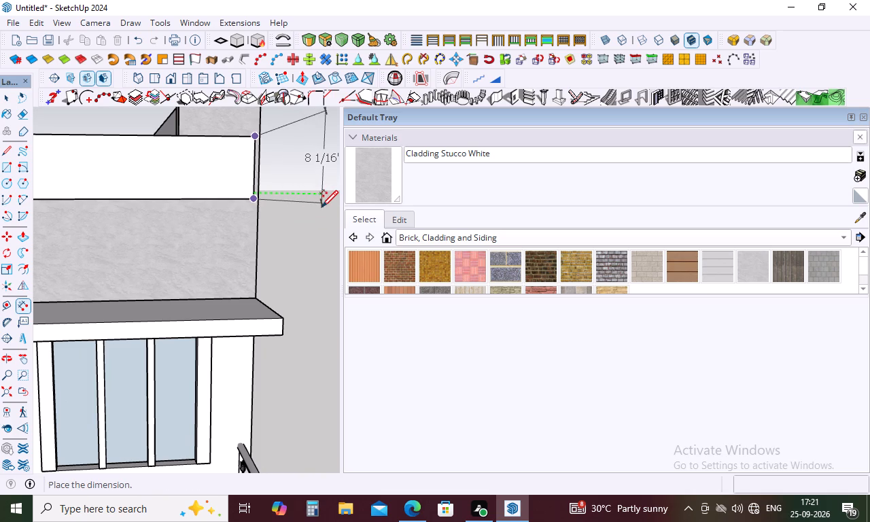
{"action": "key", "text": "Escape"}
Try to measure the white frame's top band thickness from its inner corner at the wood cladding to the upper edge.
{"action": "scroll", "coordinate": [325, 207], "scroll_direction": "down", "scroll_amount": 9}
{"action": "scroll", "coordinate": [325, 207], "scroll_direction": "up", "scroll_amount": 1}
{"action": "scroll", "coordinate": [325, 207], "scroll_direction": "down", "scroll_amount": 4}
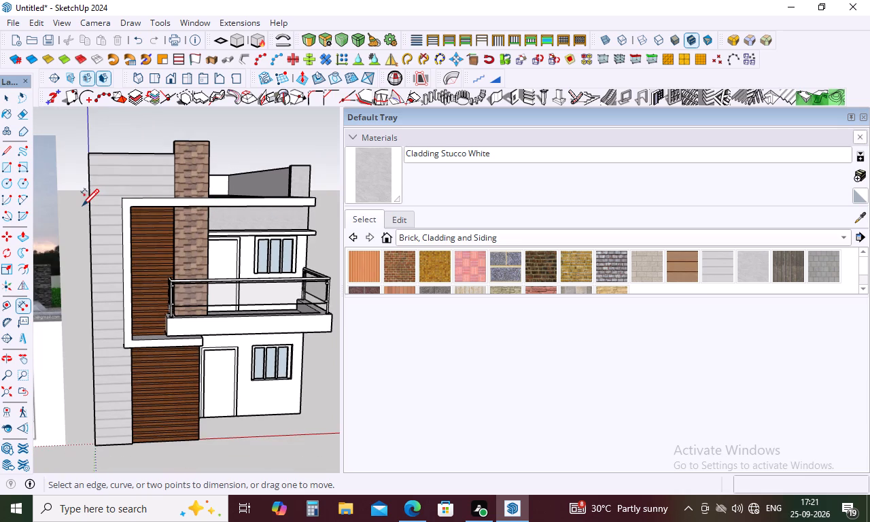
{"action": "scroll", "coordinate": [118, 190], "scroll_direction": "up", "scroll_amount": 11}
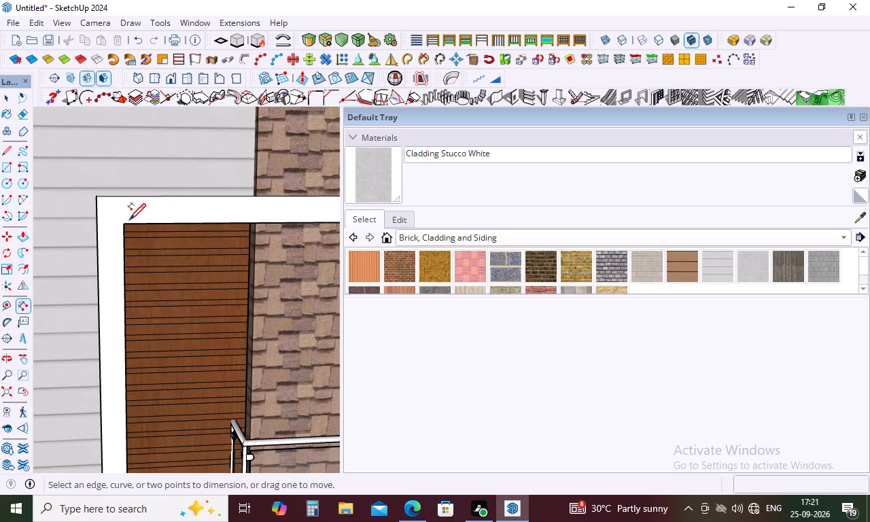
{"action": "left_click", "coordinate": [125, 220]}
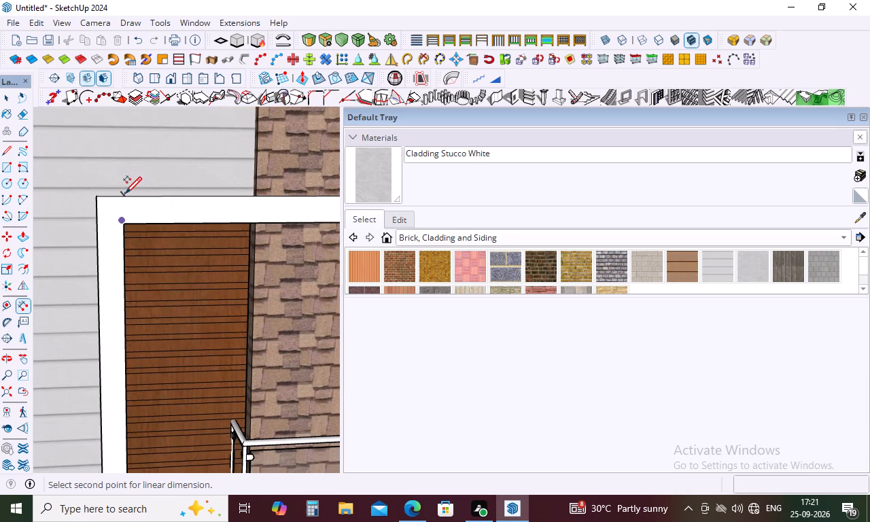
{"action": "left_click", "coordinate": [122, 196]}
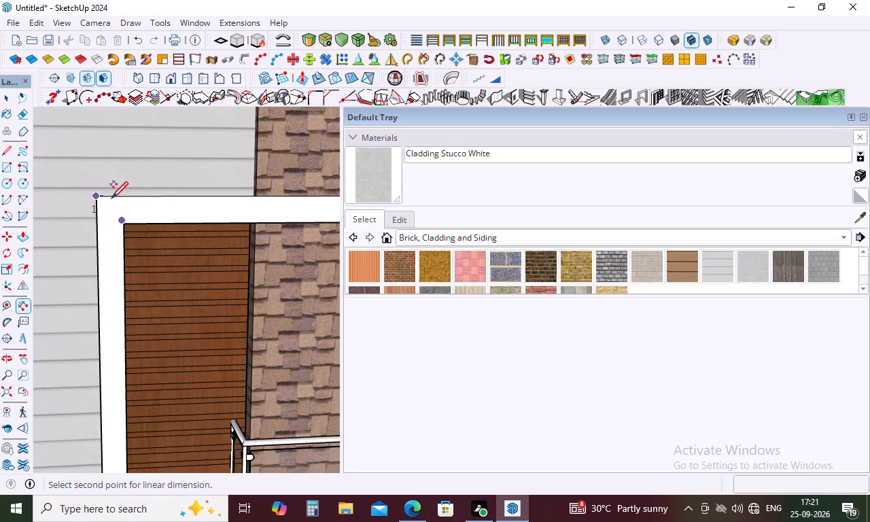
{"action": "key", "text": "space"}
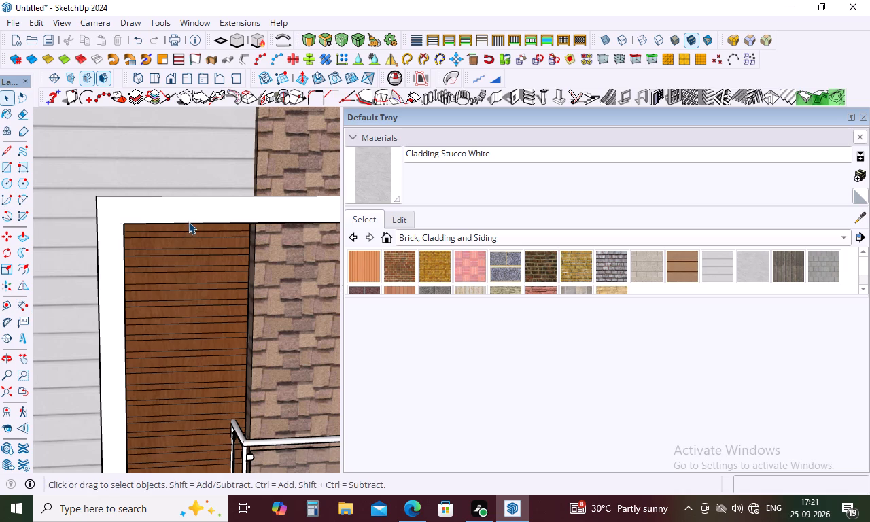
Try to measure the thickness of the white frame's top band along its outer edge, from the upper corner downward.
{"action": "left_click", "coordinate": [188, 222]}
{"action": "left_click", "coordinate": [25, 302]}
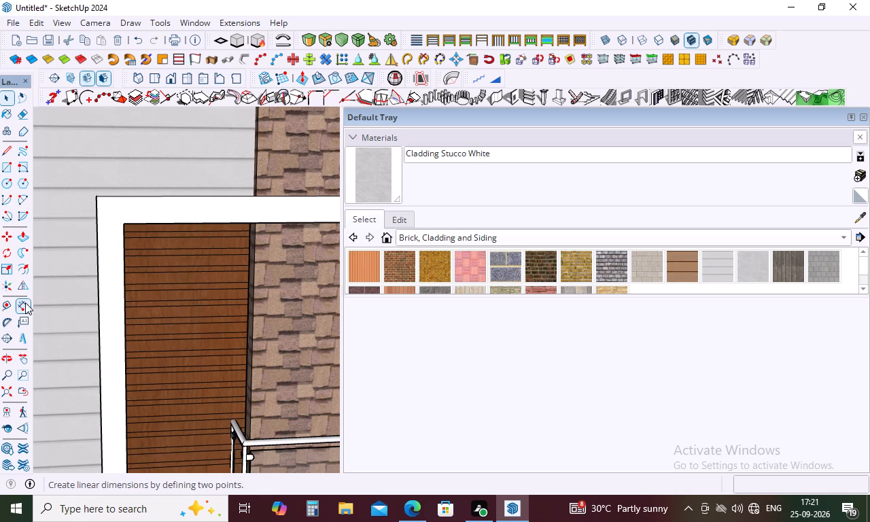
{"action": "left_click", "coordinate": [236, 222]}
{"action": "left_click", "coordinate": [247, 194]}
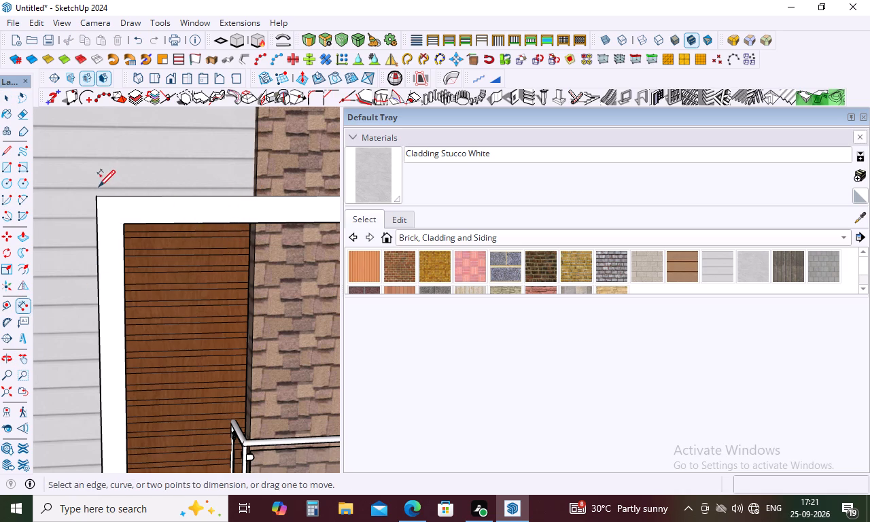
{"action": "left_click", "coordinate": [97, 196]}
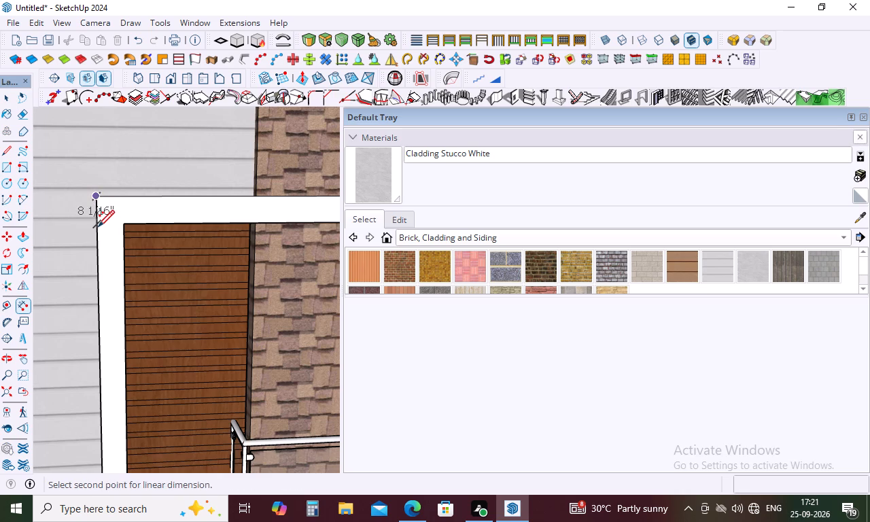
{"action": "scroll", "coordinate": [98, 226], "scroll_direction": "down", "scroll_amount": 4}
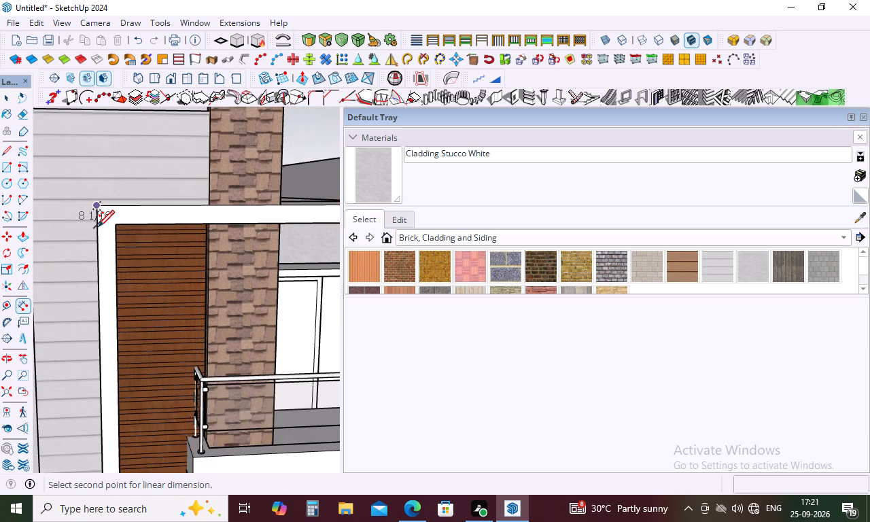
{"action": "scroll", "coordinate": [98, 226], "scroll_direction": "up", "scroll_amount": 4}
{"action": "left_click", "coordinate": [97, 224]}
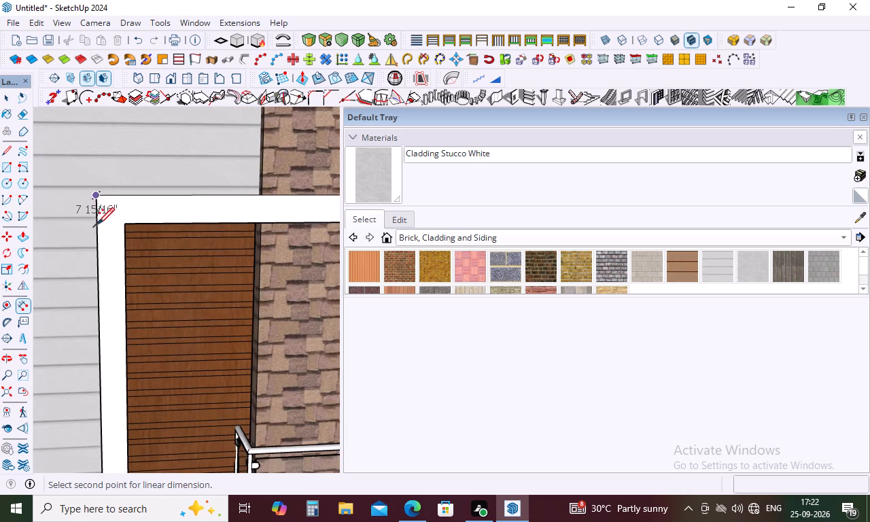
{"action": "key", "text": "Escape"}
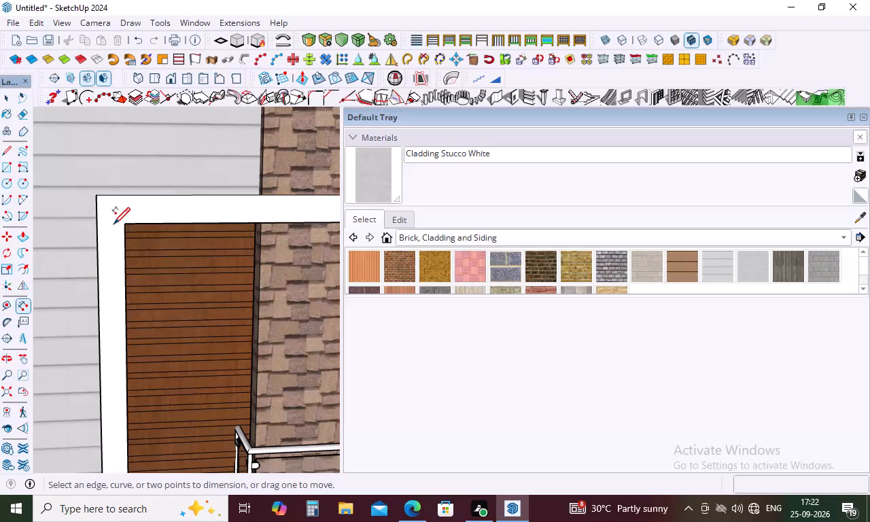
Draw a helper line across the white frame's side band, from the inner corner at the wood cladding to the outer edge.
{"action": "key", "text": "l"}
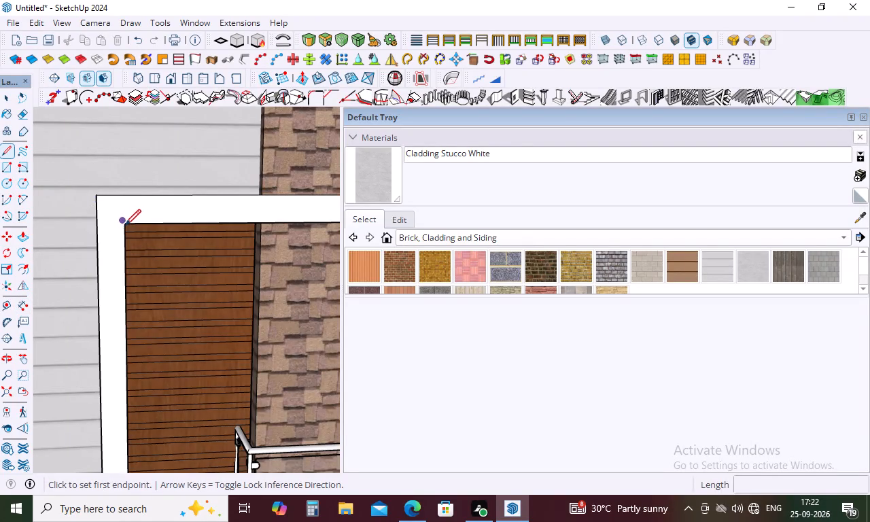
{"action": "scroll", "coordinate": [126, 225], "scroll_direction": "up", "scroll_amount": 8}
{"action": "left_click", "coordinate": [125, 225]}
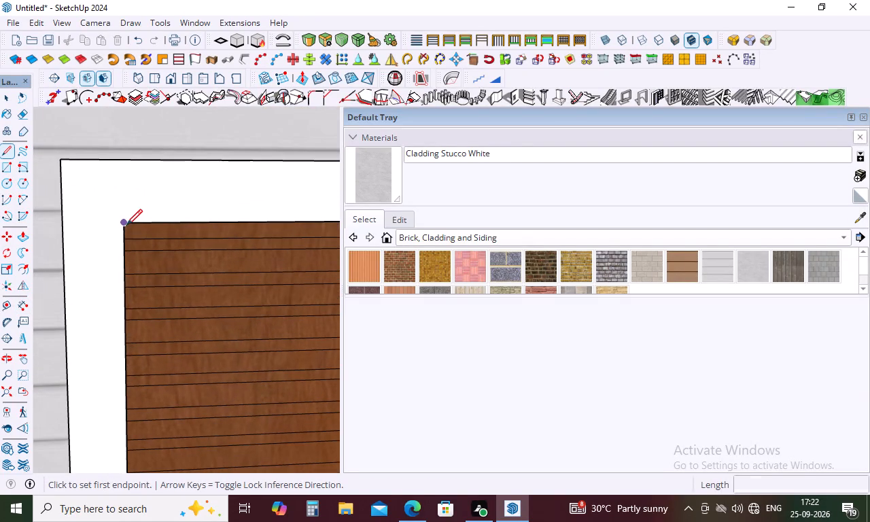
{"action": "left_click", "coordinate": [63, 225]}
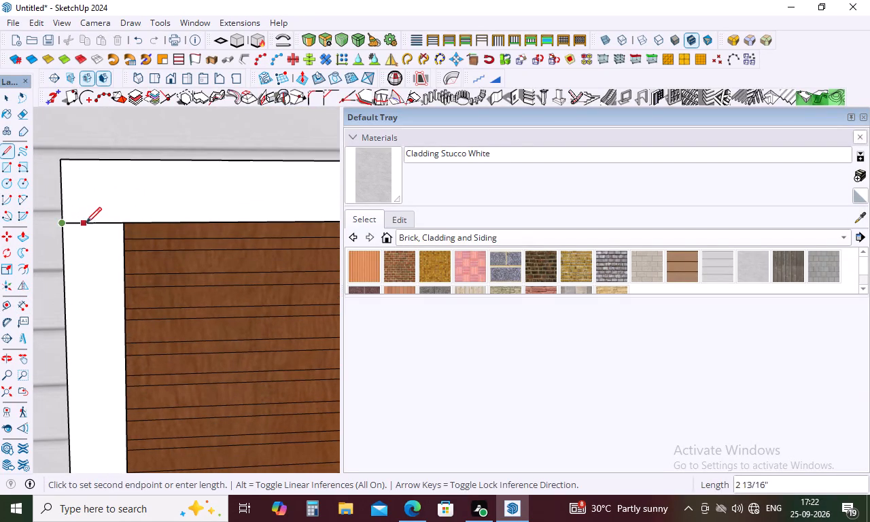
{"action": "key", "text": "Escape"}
Measure the white frame's top band thickness from the helper line's outer end to the frame's upper corner.
{"action": "left_click", "coordinate": [21, 306]}
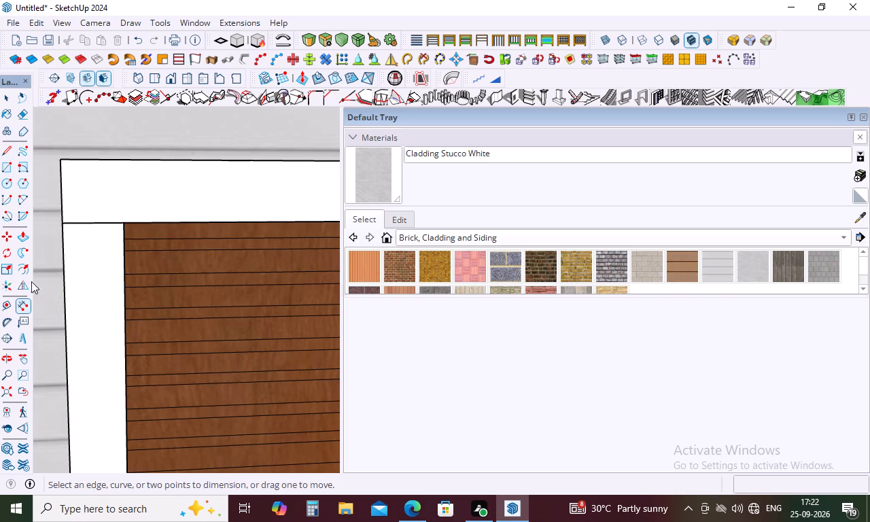
{"action": "left_click_drag", "start_coordinate": [60, 225], "coordinate": [69, 220]}
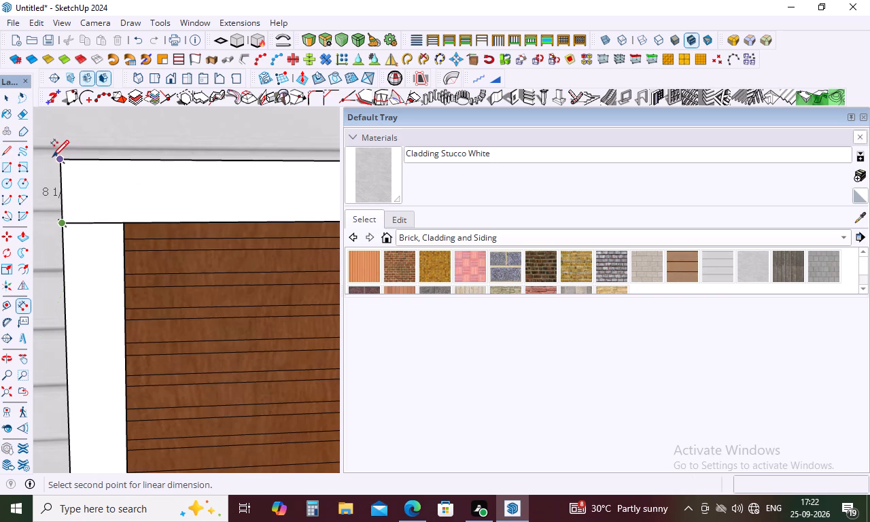
{"action": "left_click", "coordinate": [60, 160]}
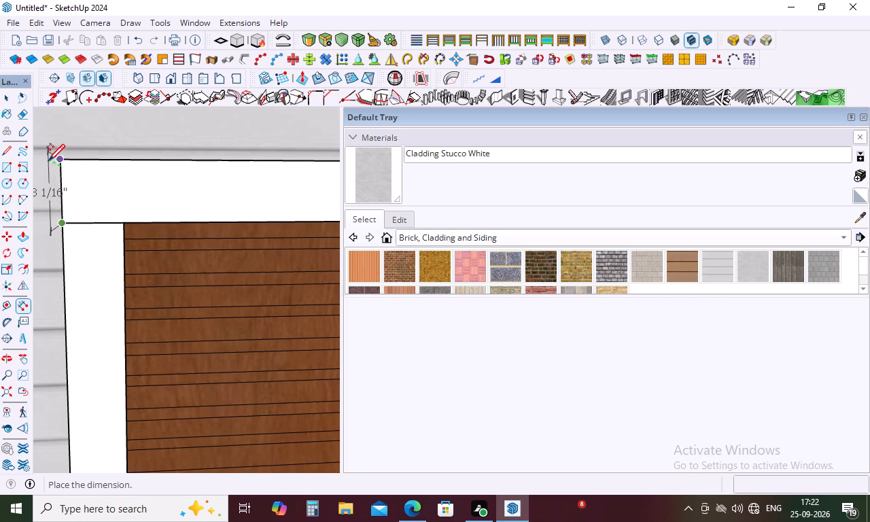
{"action": "key", "text": "Escape"}
{"action": "key", "text": "space"}
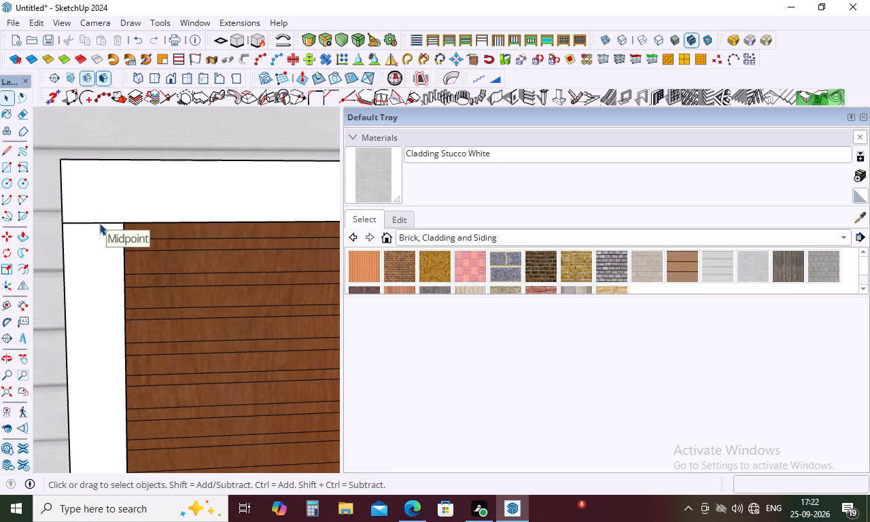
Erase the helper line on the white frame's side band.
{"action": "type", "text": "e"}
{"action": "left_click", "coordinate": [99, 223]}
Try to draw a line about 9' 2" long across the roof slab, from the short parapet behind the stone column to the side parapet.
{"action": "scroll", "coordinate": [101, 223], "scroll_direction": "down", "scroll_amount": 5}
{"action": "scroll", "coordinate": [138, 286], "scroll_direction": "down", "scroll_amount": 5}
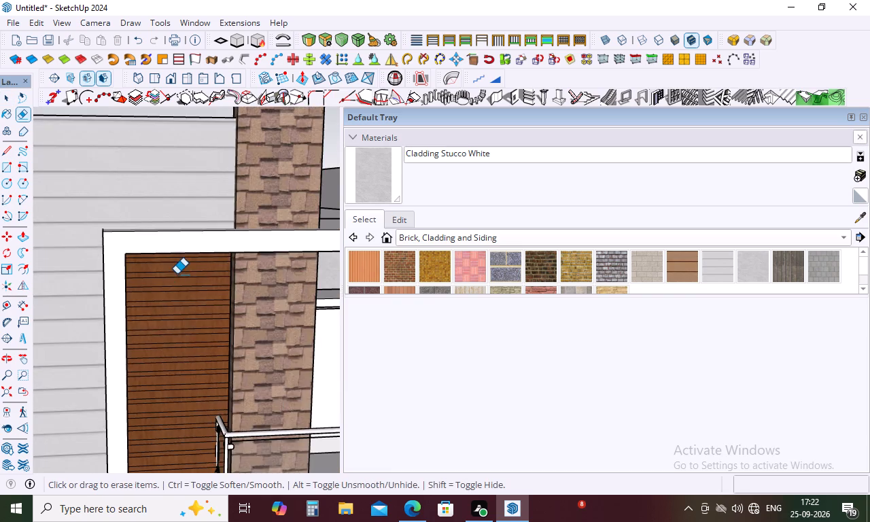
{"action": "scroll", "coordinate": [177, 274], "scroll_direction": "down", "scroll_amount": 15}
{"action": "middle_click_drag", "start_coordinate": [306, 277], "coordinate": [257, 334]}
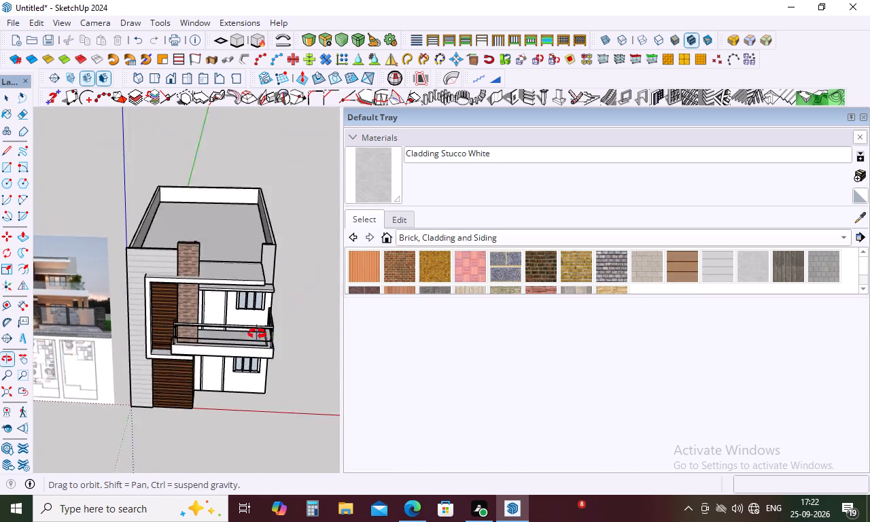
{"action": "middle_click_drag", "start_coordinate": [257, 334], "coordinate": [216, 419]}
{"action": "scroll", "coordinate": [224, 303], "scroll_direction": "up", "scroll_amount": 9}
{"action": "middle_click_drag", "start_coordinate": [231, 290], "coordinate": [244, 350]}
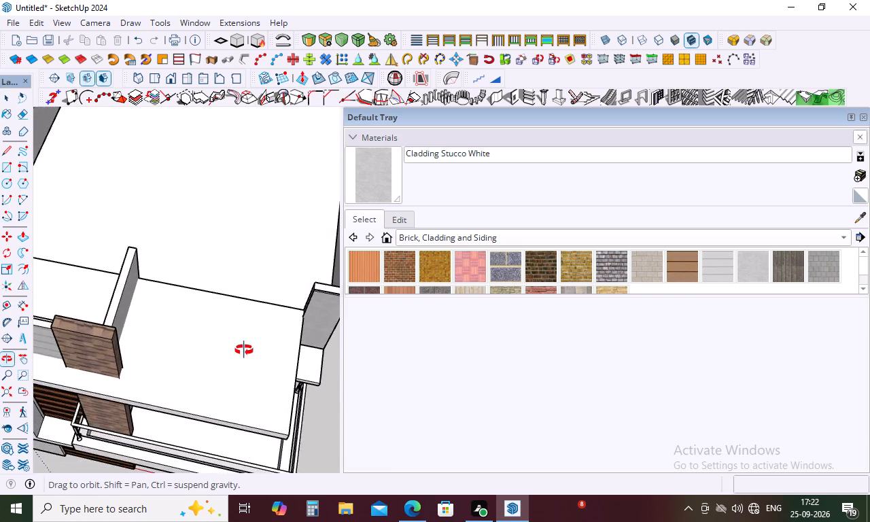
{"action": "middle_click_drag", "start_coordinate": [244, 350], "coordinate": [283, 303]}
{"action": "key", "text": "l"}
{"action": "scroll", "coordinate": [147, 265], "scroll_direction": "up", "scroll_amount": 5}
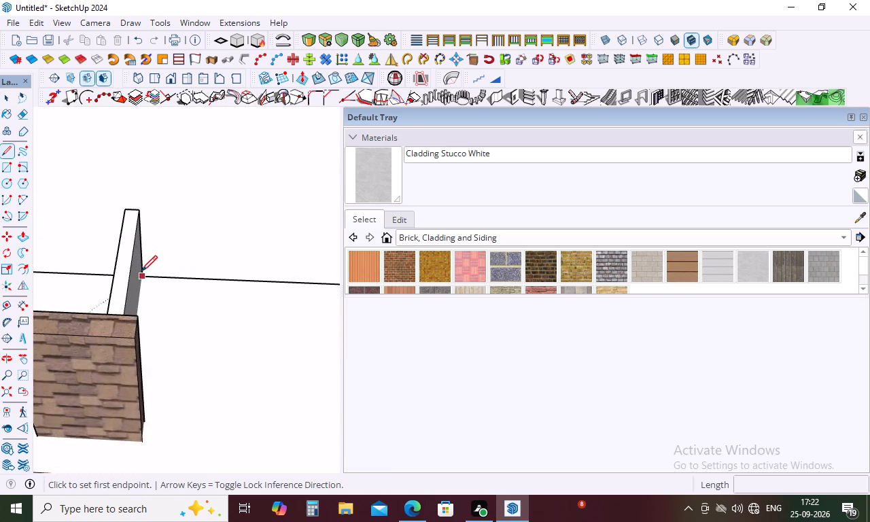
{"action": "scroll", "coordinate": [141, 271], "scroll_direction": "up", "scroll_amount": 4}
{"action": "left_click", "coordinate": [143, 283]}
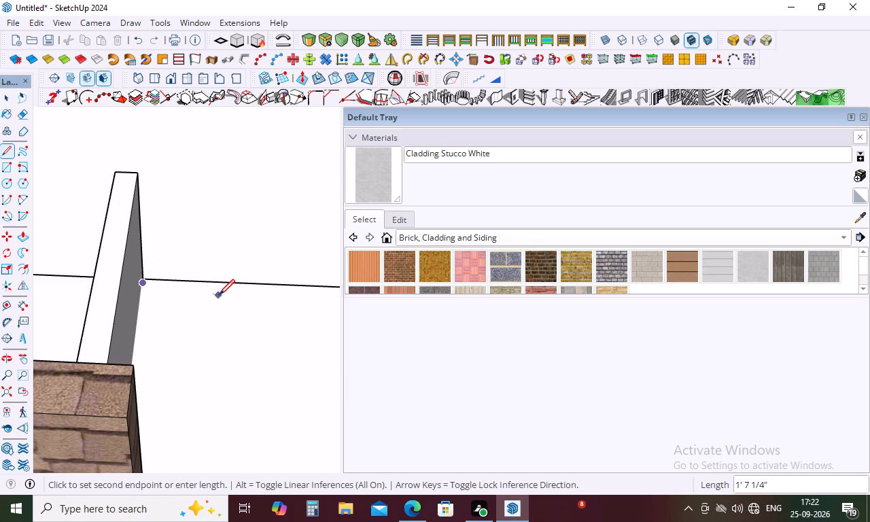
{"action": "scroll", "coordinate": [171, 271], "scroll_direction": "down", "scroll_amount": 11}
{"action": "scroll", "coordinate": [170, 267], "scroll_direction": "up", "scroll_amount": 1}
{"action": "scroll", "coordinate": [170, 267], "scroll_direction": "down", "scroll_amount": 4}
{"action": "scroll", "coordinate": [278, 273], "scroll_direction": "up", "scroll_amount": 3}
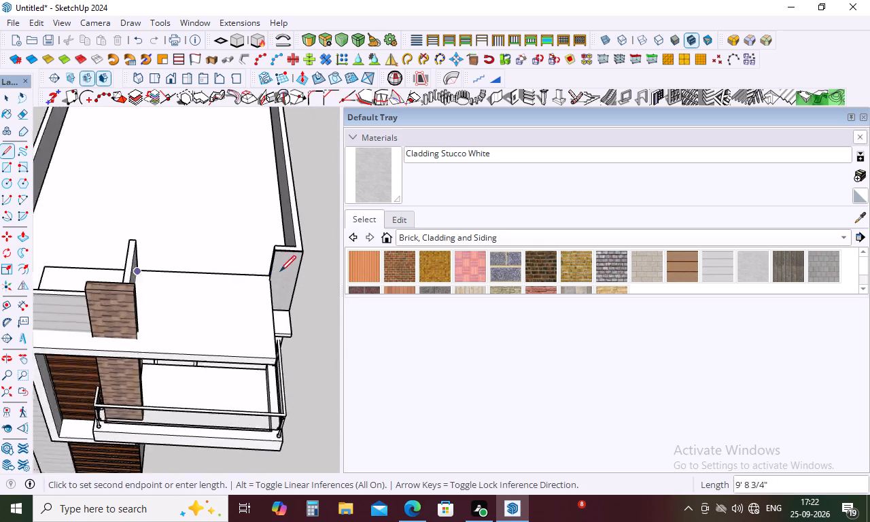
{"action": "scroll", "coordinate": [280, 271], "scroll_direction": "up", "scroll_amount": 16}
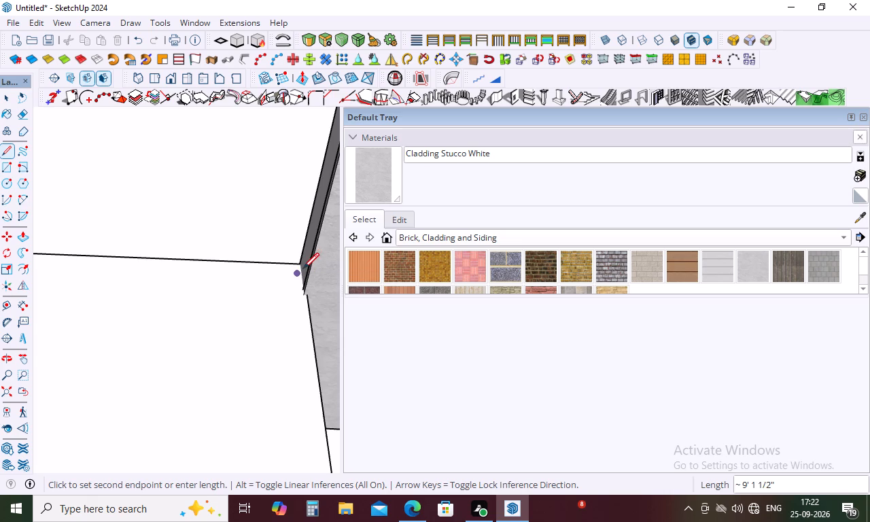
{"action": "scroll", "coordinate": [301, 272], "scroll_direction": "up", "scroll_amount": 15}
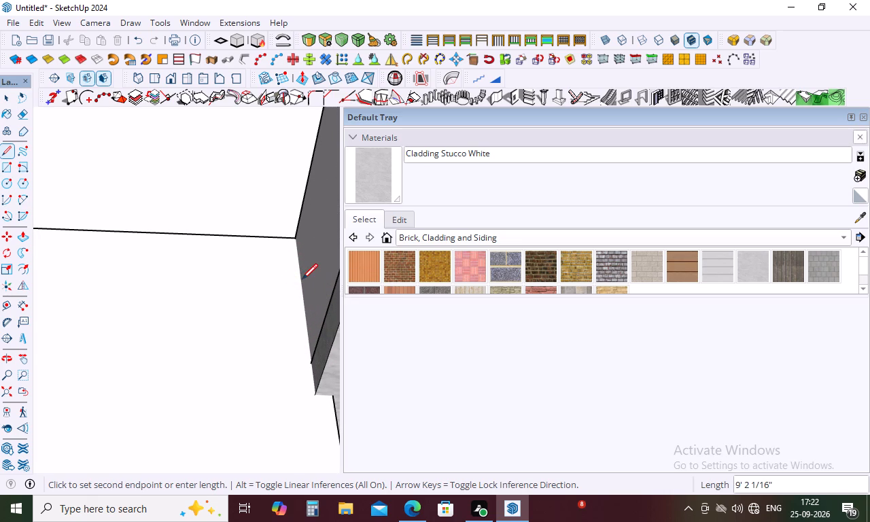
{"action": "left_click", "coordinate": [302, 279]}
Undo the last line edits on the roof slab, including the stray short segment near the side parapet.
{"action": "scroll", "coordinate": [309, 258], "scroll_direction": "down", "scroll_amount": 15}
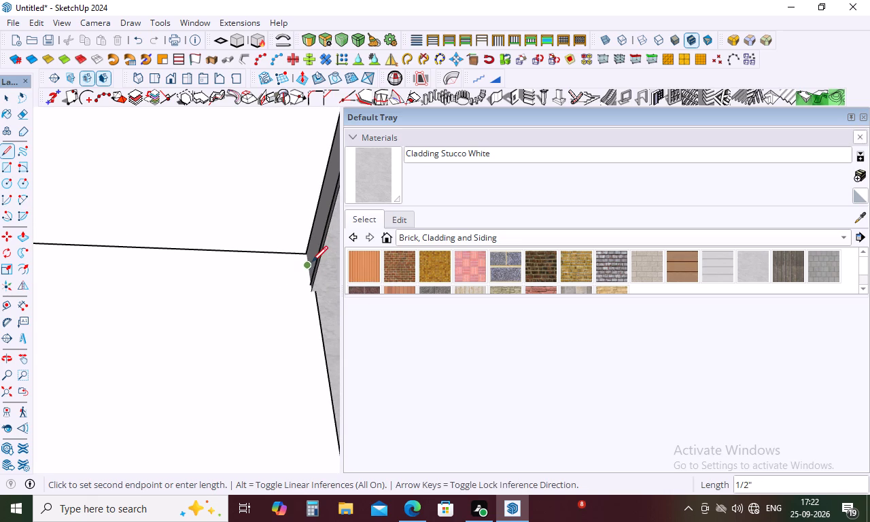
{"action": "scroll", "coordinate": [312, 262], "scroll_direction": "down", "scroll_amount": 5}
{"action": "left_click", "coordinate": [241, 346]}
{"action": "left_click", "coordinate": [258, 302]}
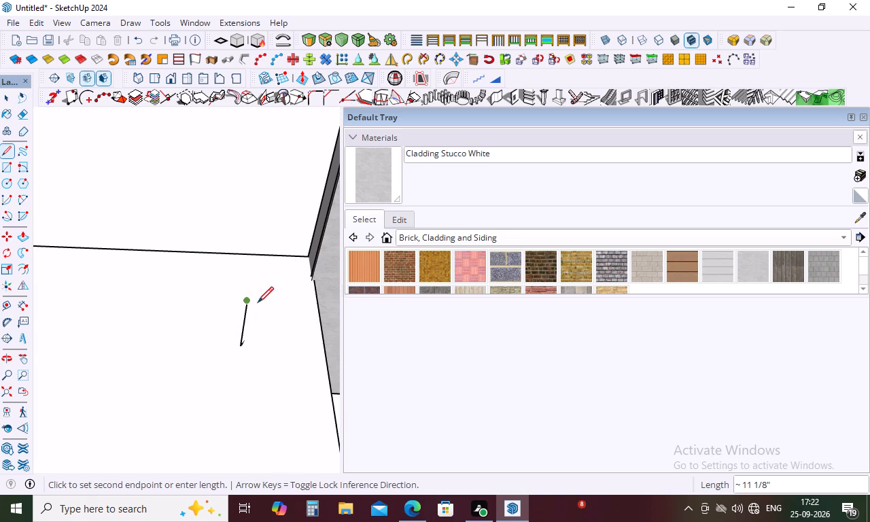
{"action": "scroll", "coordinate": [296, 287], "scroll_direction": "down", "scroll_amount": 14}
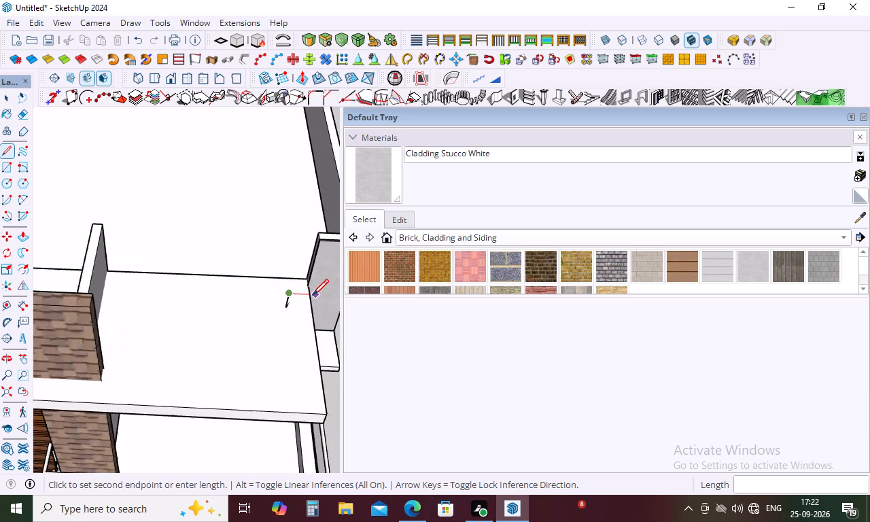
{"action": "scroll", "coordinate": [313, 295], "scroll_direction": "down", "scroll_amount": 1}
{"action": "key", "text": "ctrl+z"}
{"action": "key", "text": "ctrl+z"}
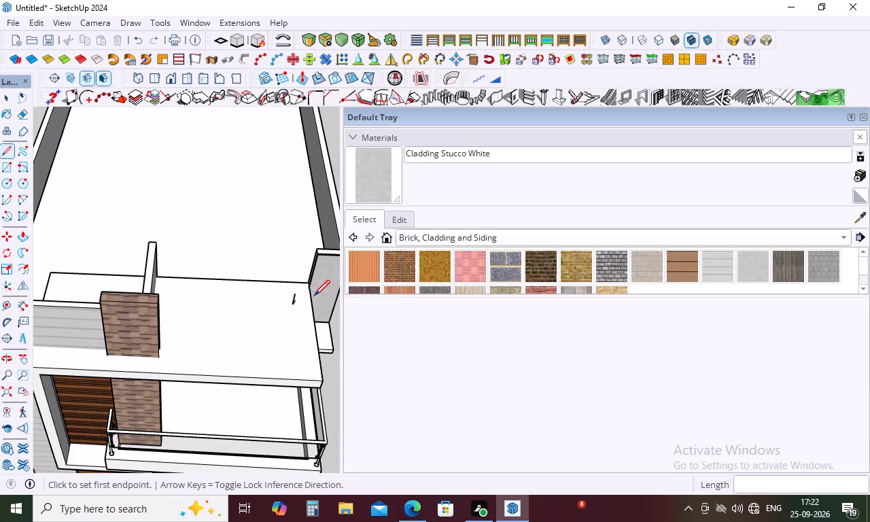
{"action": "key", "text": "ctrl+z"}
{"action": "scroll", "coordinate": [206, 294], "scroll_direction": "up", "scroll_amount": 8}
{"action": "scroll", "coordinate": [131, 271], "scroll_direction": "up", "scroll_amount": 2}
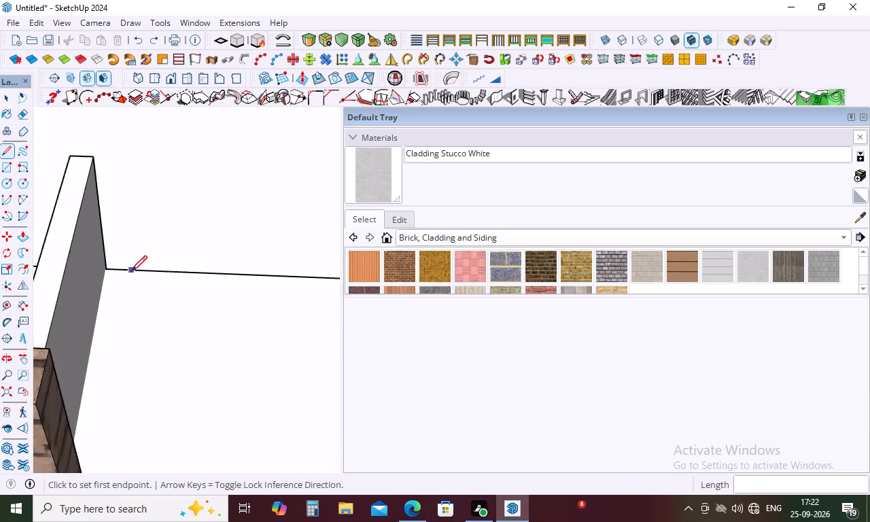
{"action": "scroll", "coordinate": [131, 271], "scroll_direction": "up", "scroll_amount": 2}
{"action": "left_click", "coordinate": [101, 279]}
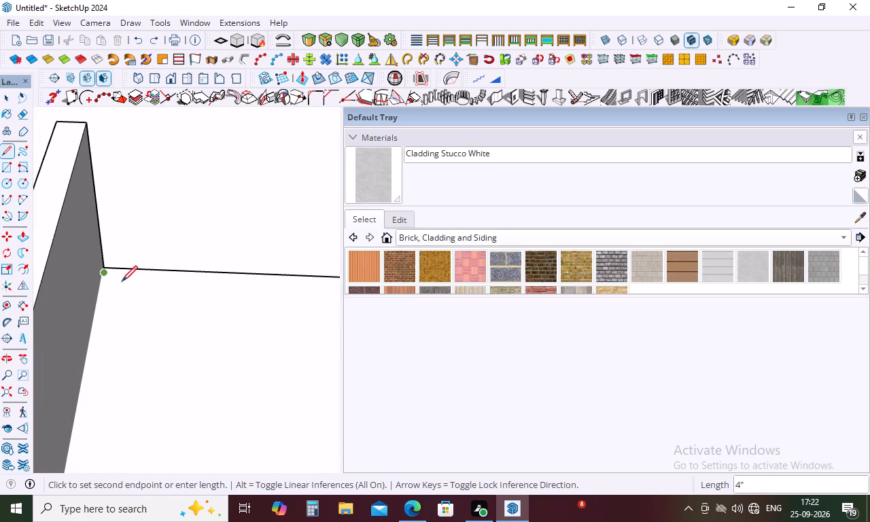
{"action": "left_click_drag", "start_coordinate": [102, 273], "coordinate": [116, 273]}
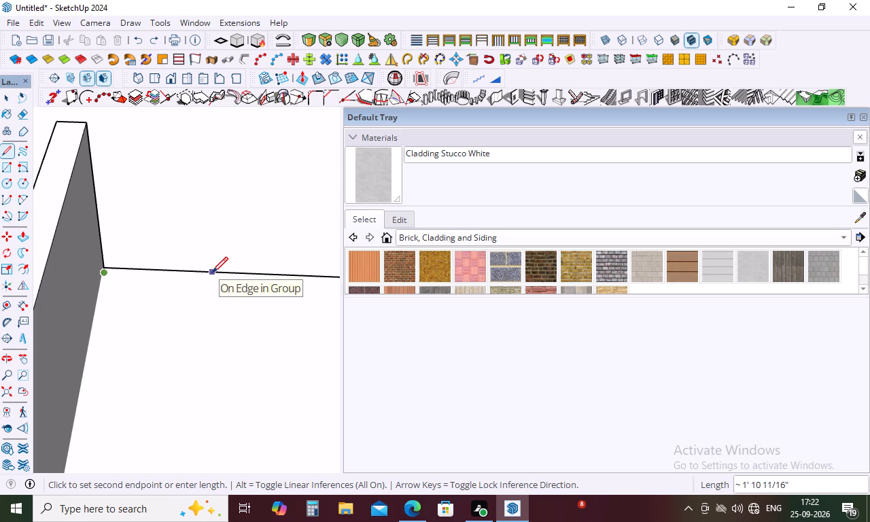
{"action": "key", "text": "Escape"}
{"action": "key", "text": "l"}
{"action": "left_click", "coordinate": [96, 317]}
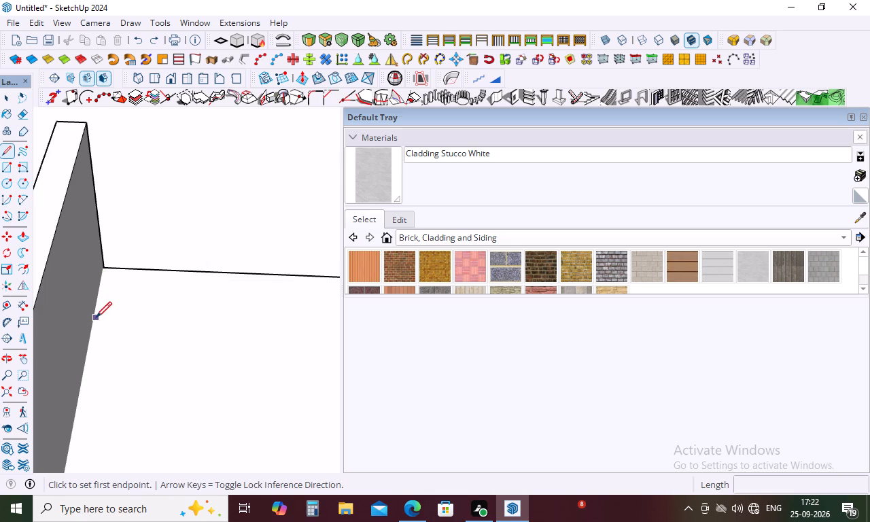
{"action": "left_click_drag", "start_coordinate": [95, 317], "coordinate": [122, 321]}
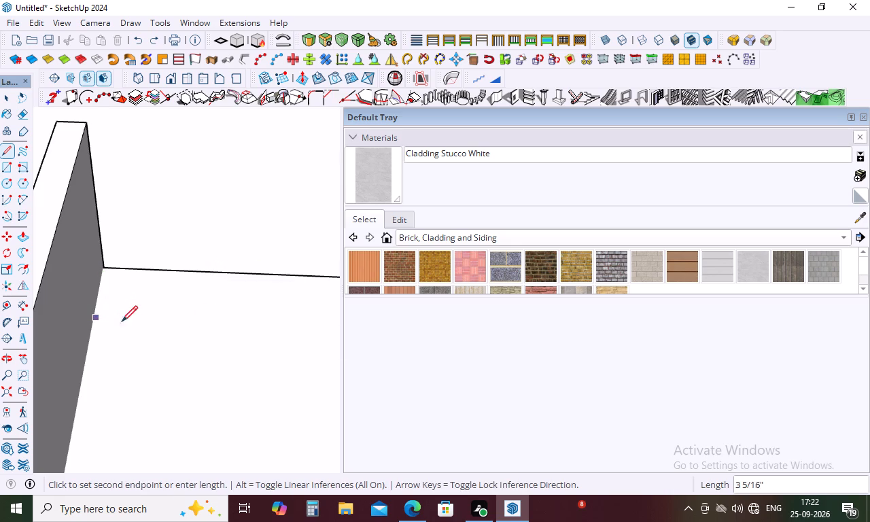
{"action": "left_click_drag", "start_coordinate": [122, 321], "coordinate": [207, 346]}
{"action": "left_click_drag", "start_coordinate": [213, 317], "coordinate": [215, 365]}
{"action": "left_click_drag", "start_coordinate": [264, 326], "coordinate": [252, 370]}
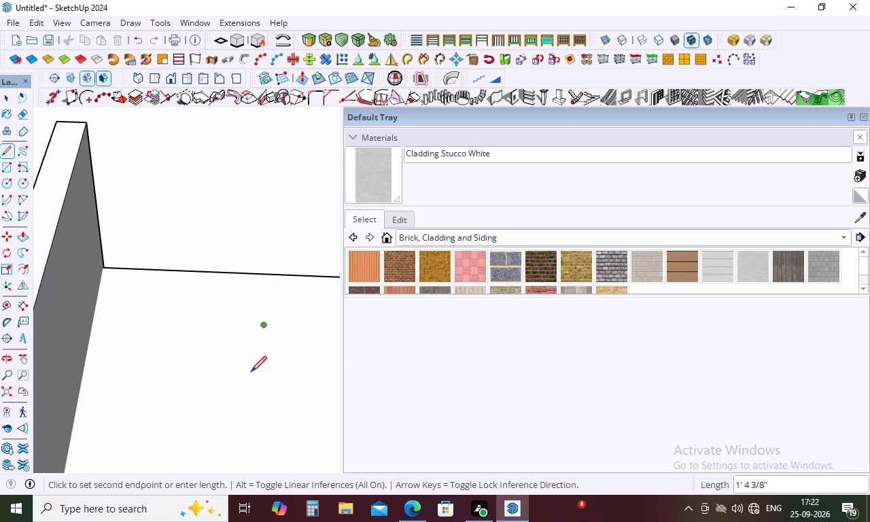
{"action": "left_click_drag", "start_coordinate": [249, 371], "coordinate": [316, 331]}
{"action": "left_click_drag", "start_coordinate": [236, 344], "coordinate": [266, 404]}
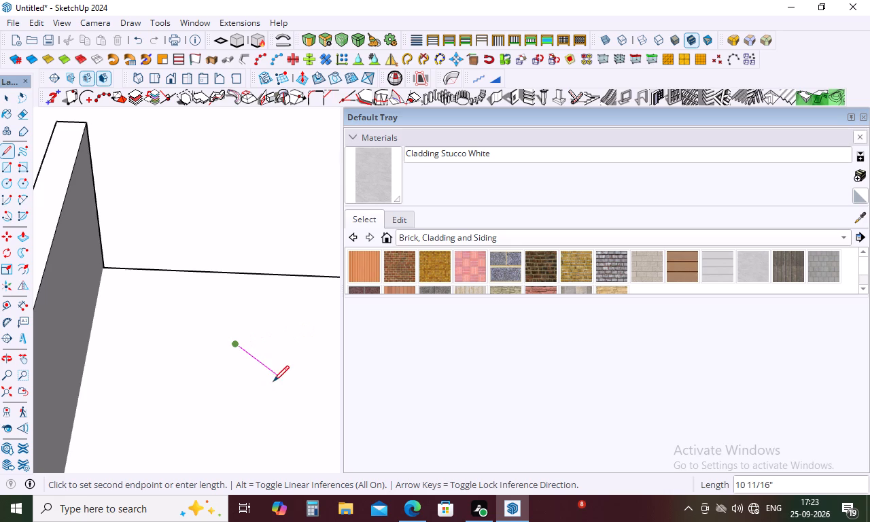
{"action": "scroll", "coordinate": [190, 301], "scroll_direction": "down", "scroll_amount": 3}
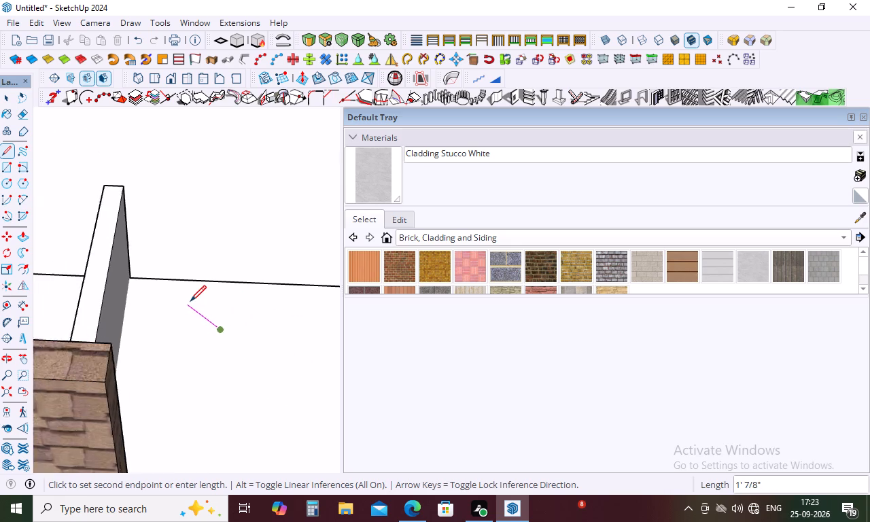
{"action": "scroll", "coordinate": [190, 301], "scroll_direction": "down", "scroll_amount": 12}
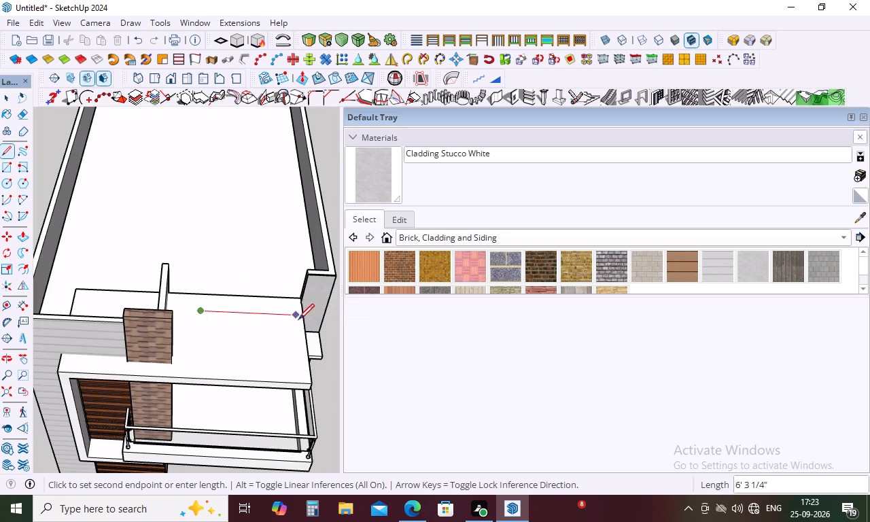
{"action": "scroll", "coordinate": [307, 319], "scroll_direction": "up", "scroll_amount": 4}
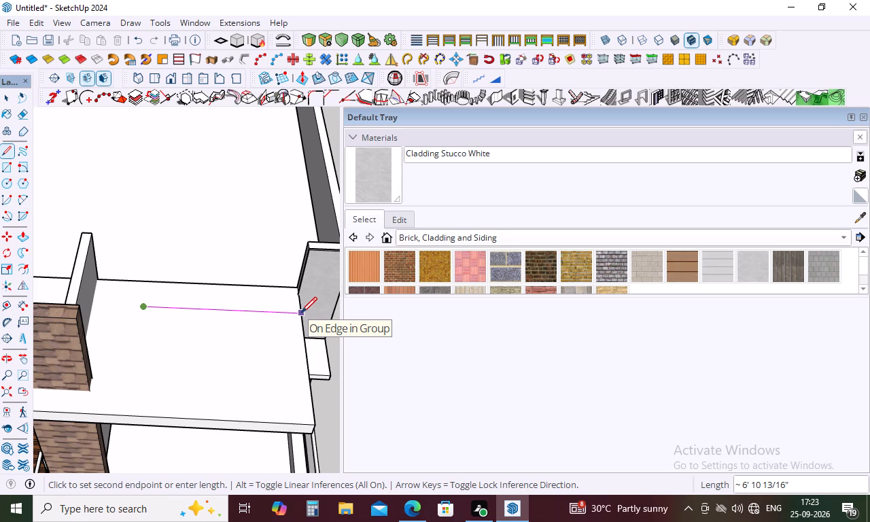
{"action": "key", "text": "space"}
Draw a line about 9' 1 1/2" long across the roof slab, from the side parapet to the short parapet behind the stone column.
{"action": "scroll", "coordinate": [296, 284], "scroll_direction": "up", "scroll_amount": 5}
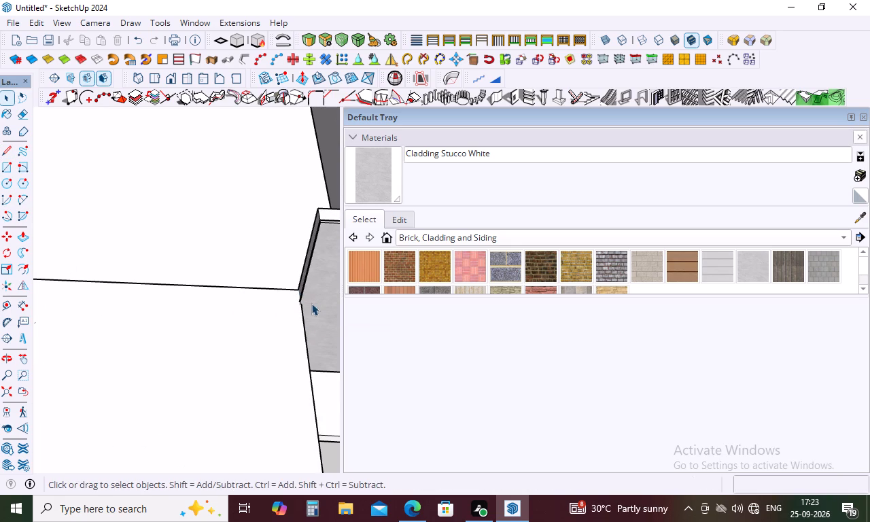
{"action": "key", "text": "l"}
{"action": "scroll", "coordinate": [305, 306], "scroll_direction": "up", "scroll_amount": 9}
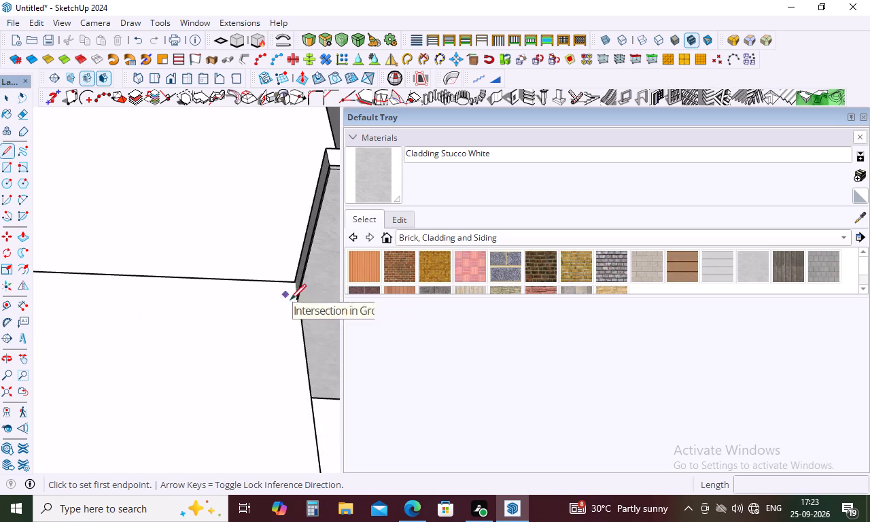
{"action": "scroll", "coordinate": [300, 304], "scroll_direction": "up", "scroll_amount": 20}
{"action": "middle_click_drag", "start_coordinate": [304, 298], "coordinate": [305, 303]}
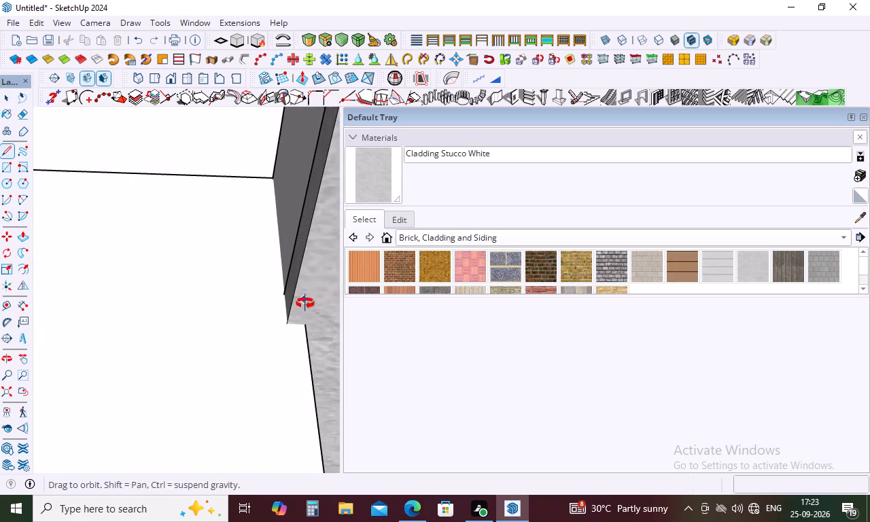
{"action": "middle_click_drag", "start_coordinate": [305, 303], "coordinate": [387, 324]}
{"action": "scroll", "coordinate": [279, 309], "scroll_direction": "down", "scroll_amount": 6}
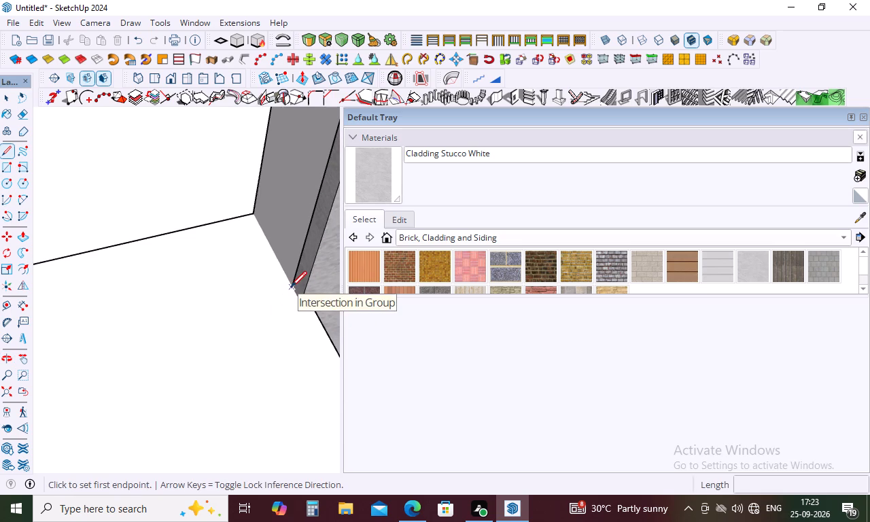
{"action": "left_click", "coordinate": [292, 287]}
{"action": "scroll", "coordinate": [254, 299], "scroll_direction": "down", "scroll_amount": 10}
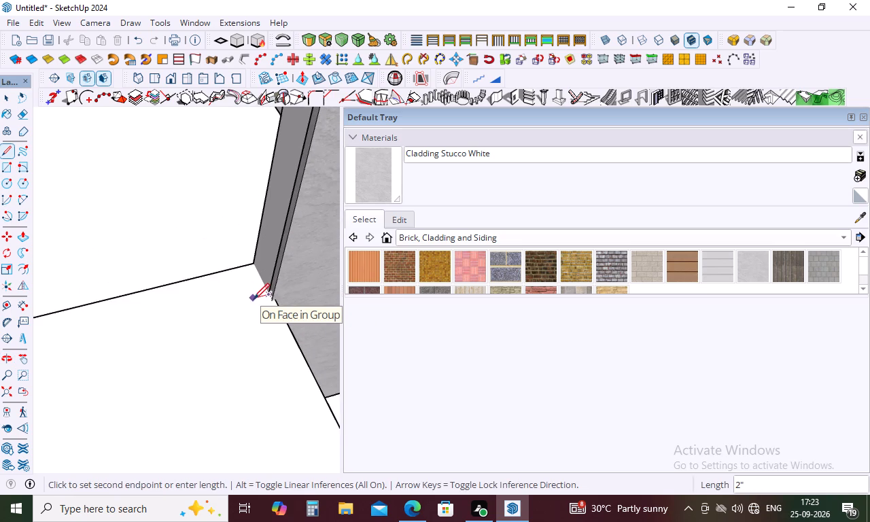
{"action": "scroll", "coordinate": [254, 299], "scroll_direction": "down", "scroll_amount": 6}
{"action": "scroll", "coordinate": [254, 299], "scroll_direction": "up", "scroll_amount": 1}
{"action": "scroll", "coordinate": [254, 299], "scroll_direction": "down", "scroll_amount": 16}
{"action": "scroll", "coordinate": [254, 299], "scroll_direction": "up", "scroll_amount": 1}
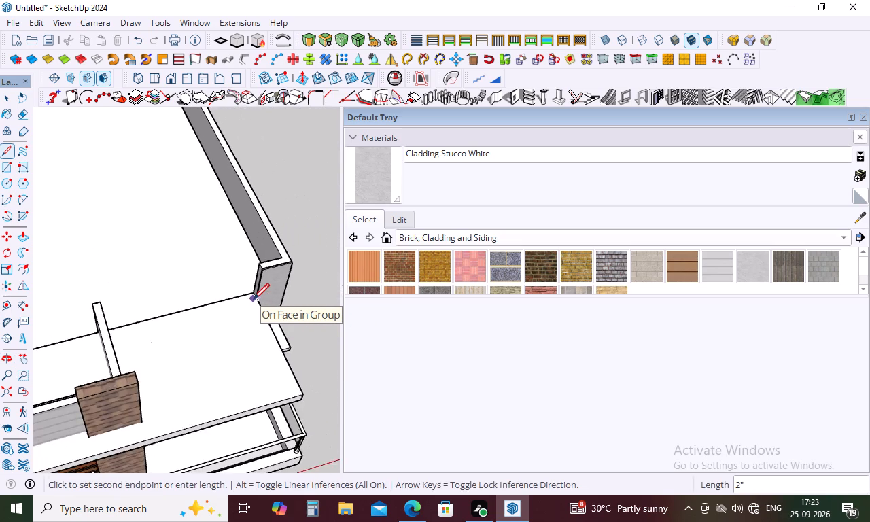
{"action": "scroll", "coordinate": [254, 299], "scroll_direction": "down", "scroll_amount": 4}
{"action": "scroll", "coordinate": [184, 310], "scroll_direction": "up", "scroll_amount": 10}
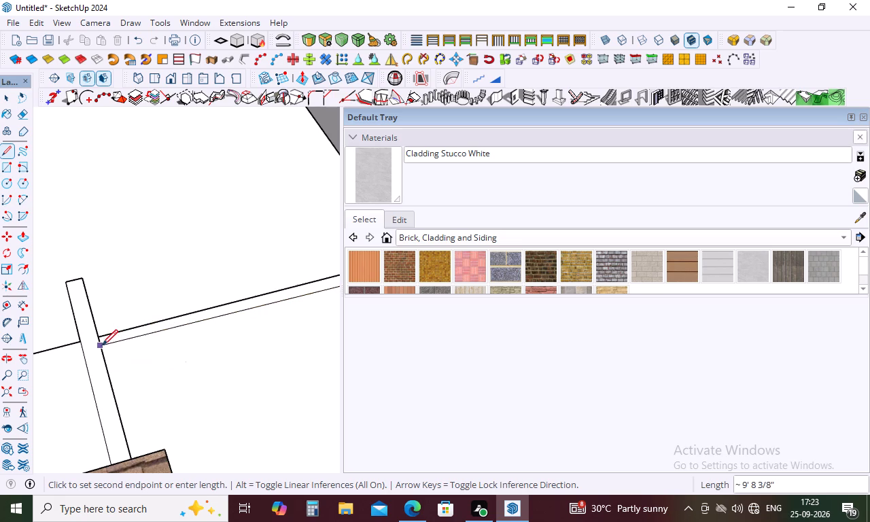
{"action": "middle_click_drag", "start_coordinate": [102, 345], "coordinate": [23, 347]}
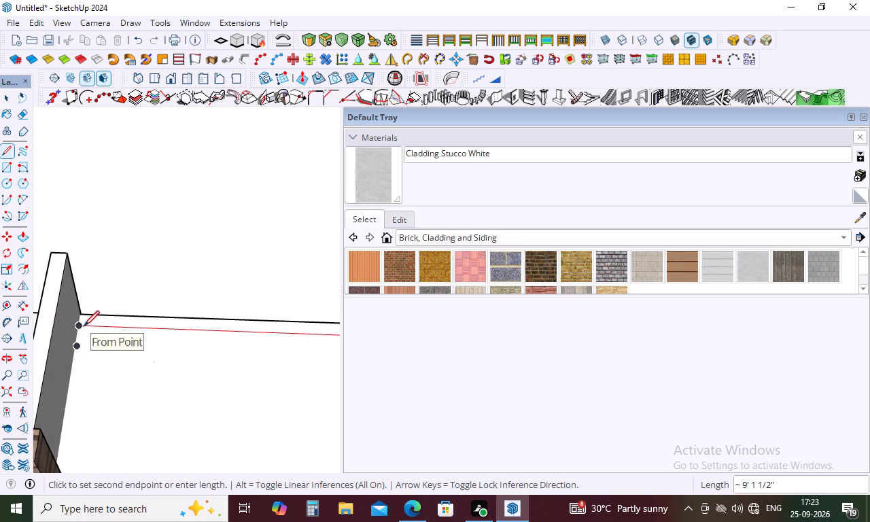
{"action": "left_click", "coordinate": [84, 326]}
{"action": "key", "text": "space"}
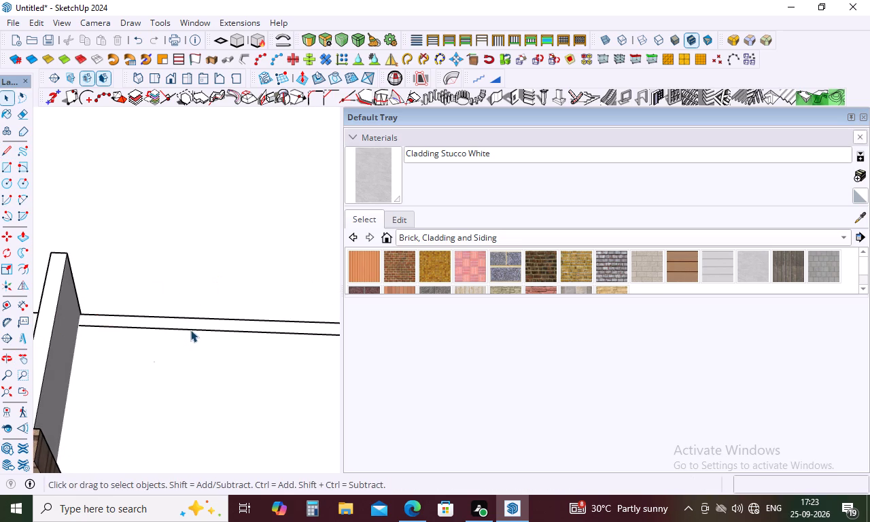
Create a Side pier fence type 4 railing with a height of 2' 7 1/2" along the new line on the roof slab.
{"action": "left_click", "coordinate": [194, 328]}
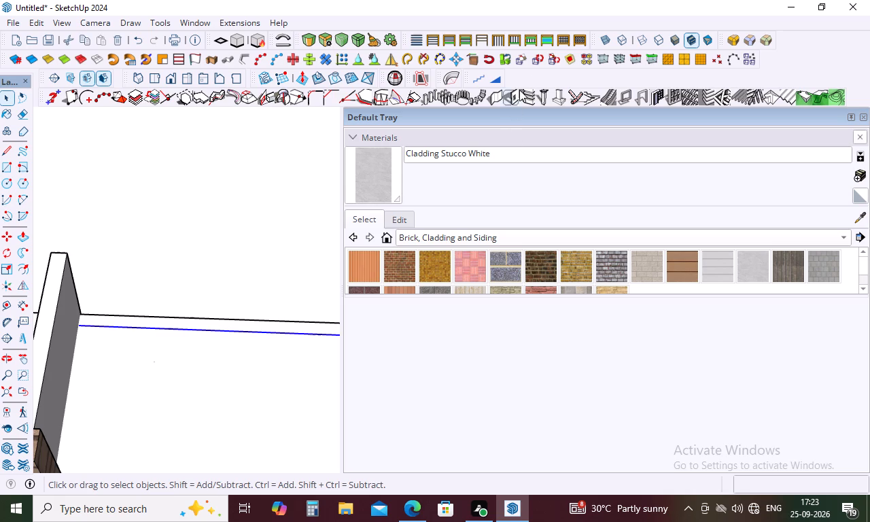
{"action": "left_click", "coordinate": [487, 38]}
{"action": "left_click", "coordinate": [423, 260]}
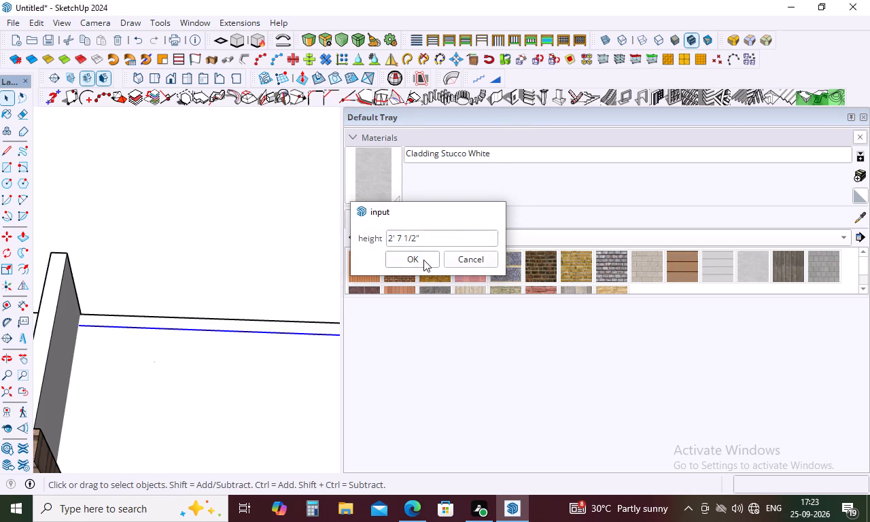
{"action": "scroll", "coordinate": [297, 203], "scroll_direction": "down", "scroll_amount": 6}
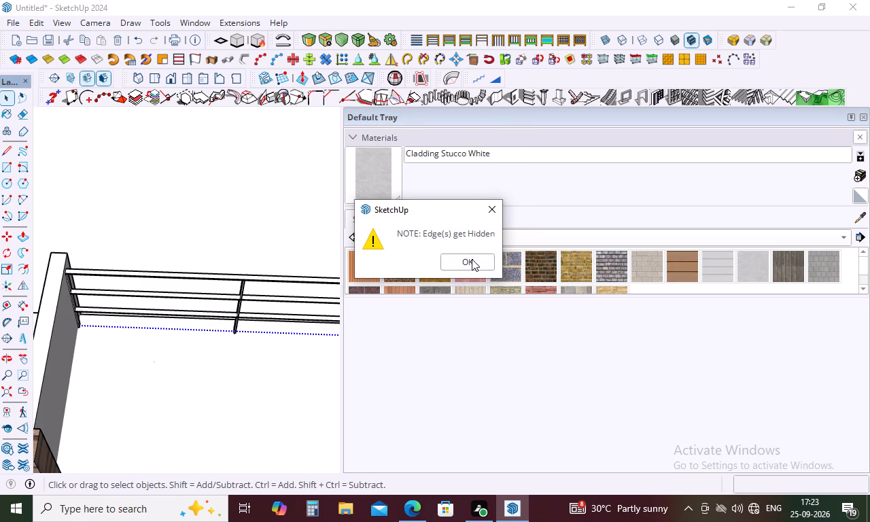
{"action": "left_click", "coordinate": [472, 259]}
Examine the roof railing from the front and compare the whole elevation with the reference image.
{"action": "scroll", "coordinate": [292, 240], "scroll_direction": "down", "scroll_amount": 9}
{"action": "middle_click_drag", "start_coordinate": [289, 248], "coordinate": [292, 160]}
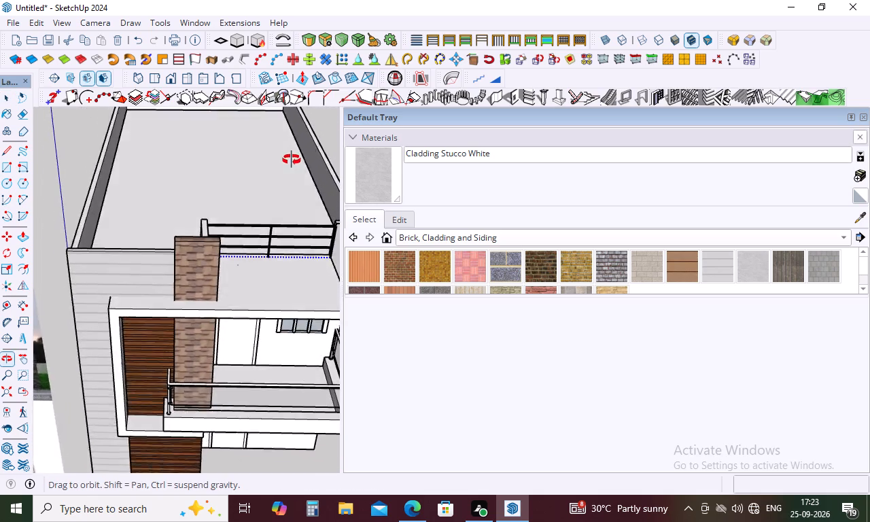
{"action": "middle_click_drag", "start_coordinate": [292, 160], "coordinate": [274, 112]}
{"action": "middle_click_drag", "start_coordinate": [285, 241], "coordinate": [281, 170]}
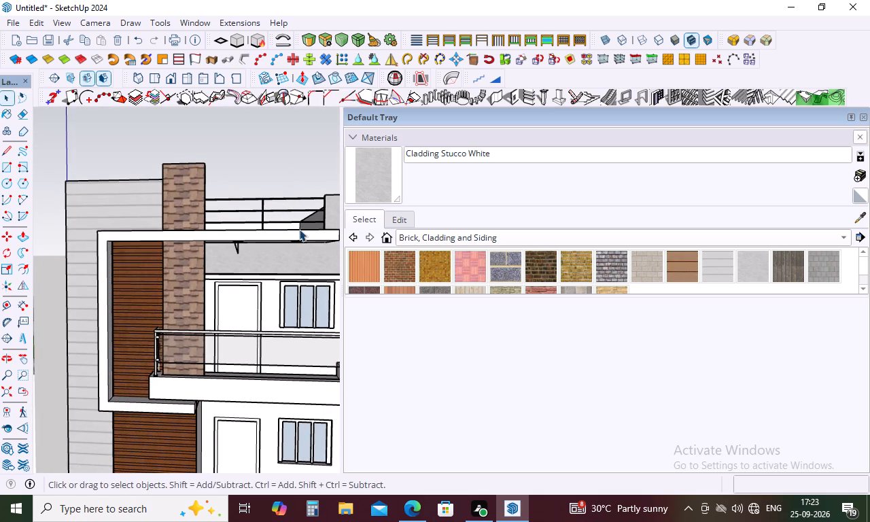
{"action": "scroll", "coordinate": [272, 200], "scroll_direction": "down", "scroll_amount": 3}
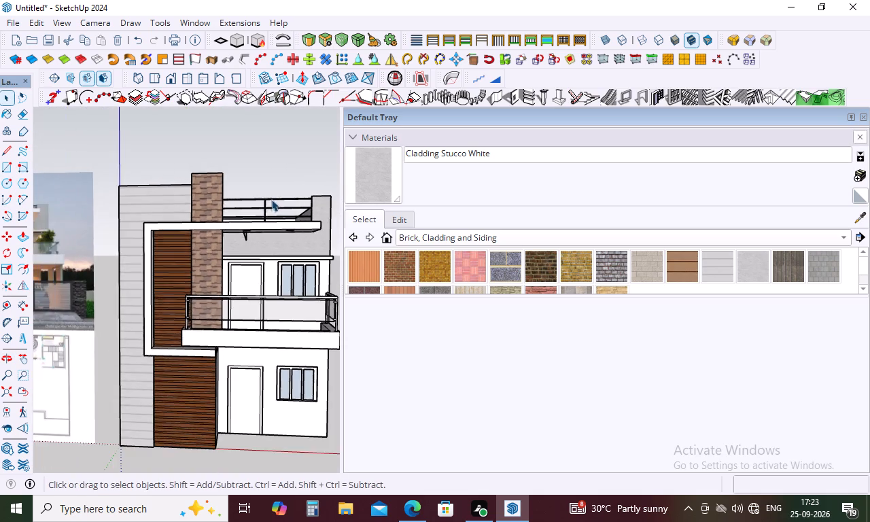
{"action": "scroll", "coordinate": [271, 199], "scroll_direction": "down", "scroll_amount": 4}
{"action": "scroll", "coordinate": [290, 282], "scroll_direction": "down", "scroll_amount": 1}
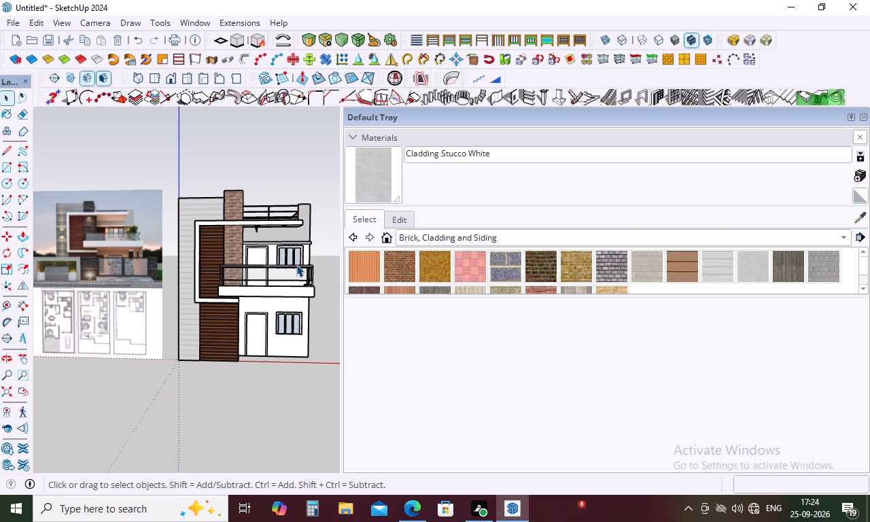
{"action": "scroll", "coordinate": [224, 249], "scroll_direction": "down", "scroll_amount": 5}
Delete the two stray line segments hanging beneath the roof slab near the ceiling light above the upper-floor door.
{"action": "scroll", "coordinate": [228, 241], "scroll_direction": "up", "scroll_amount": 10}
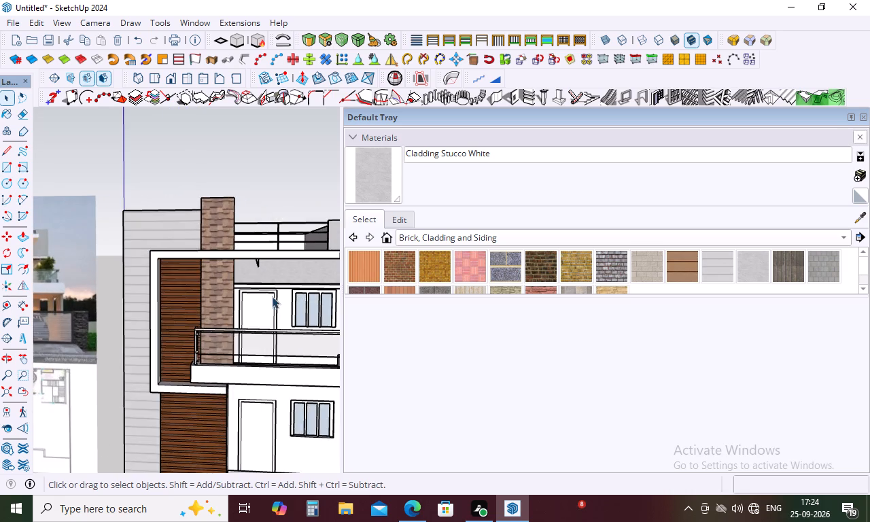
{"action": "scroll", "coordinate": [272, 294], "scroll_direction": "up", "scroll_amount": 3}
{"action": "middle_click_drag", "start_coordinate": [277, 255], "coordinate": [304, 195]}
{"action": "scroll", "coordinate": [277, 231], "scroll_direction": "up", "scroll_amount": 4}
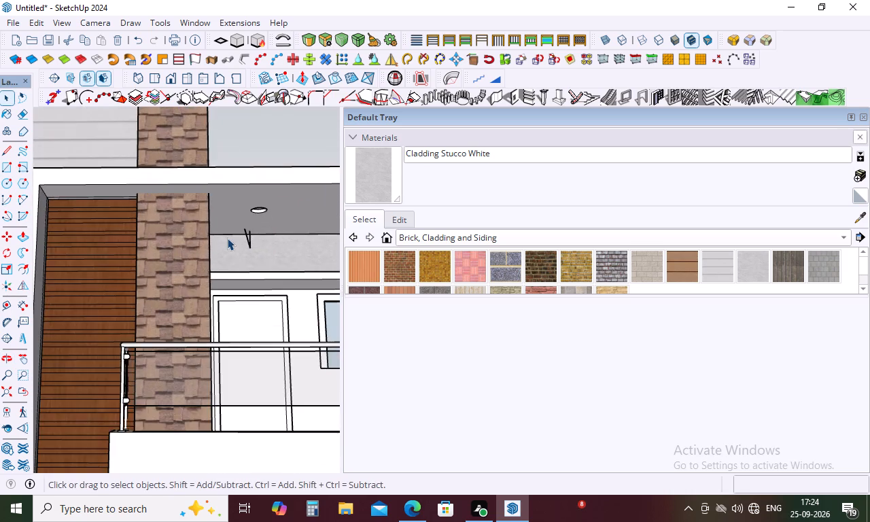
{"action": "scroll", "coordinate": [226, 238], "scroll_direction": "up", "scroll_amount": 5}
{"action": "left_click", "coordinate": [264, 245]}
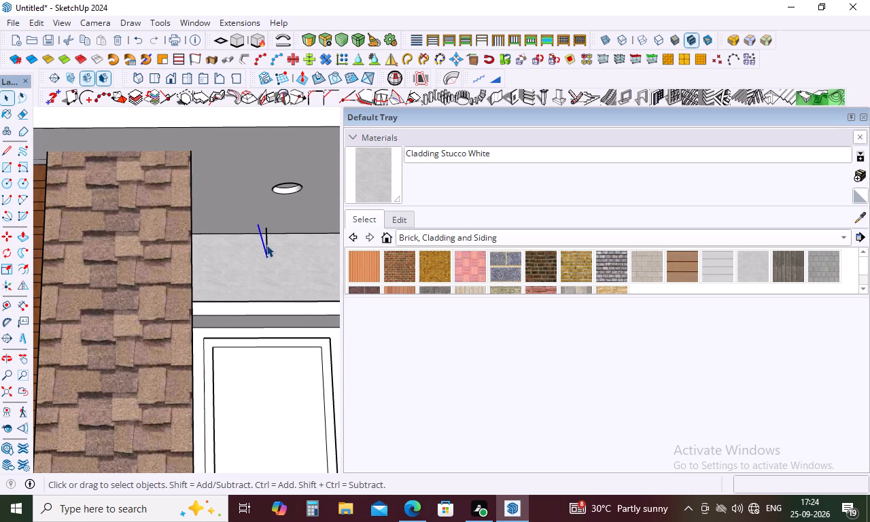
{"action": "key", "text": "Delete"}
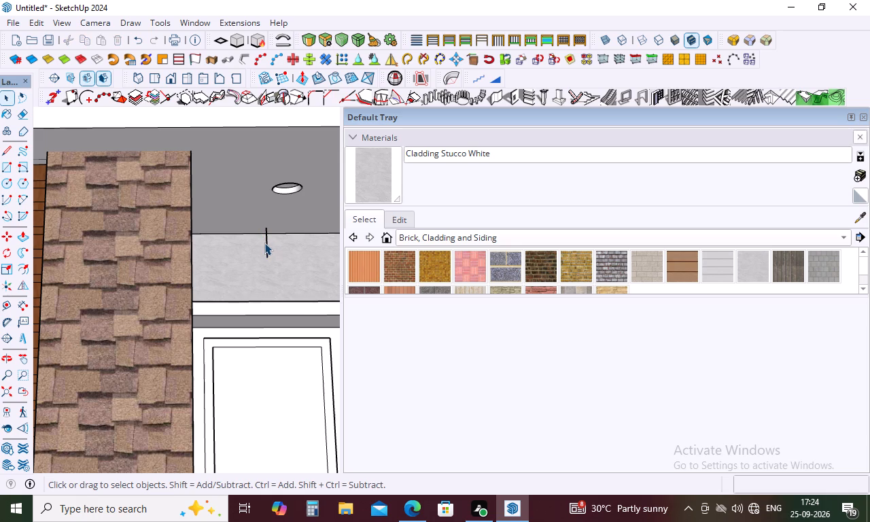
{"action": "left_click", "coordinate": [266, 243]}
{"action": "key", "text": "Delete"}
Inspect the roof and front facade, showing the back edges temporarily, and compare the elevation with the reference image.
{"action": "scroll", "coordinate": [257, 252], "scroll_direction": "down", "scroll_amount": 5}
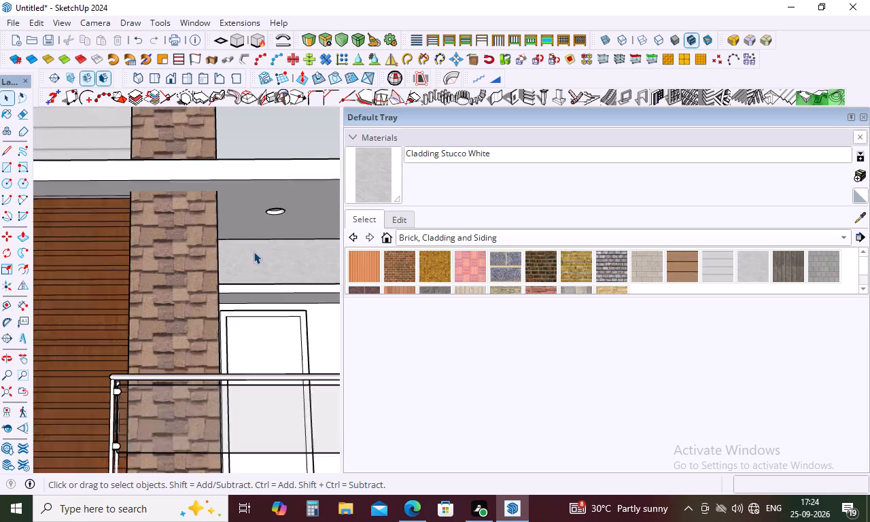
{"action": "scroll", "coordinate": [252, 244], "scroll_direction": "down", "scroll_amount": 5}
{"action": "middle_click_drag", "start_coordinate": [254, 230], "coordinate": [229, 385]}
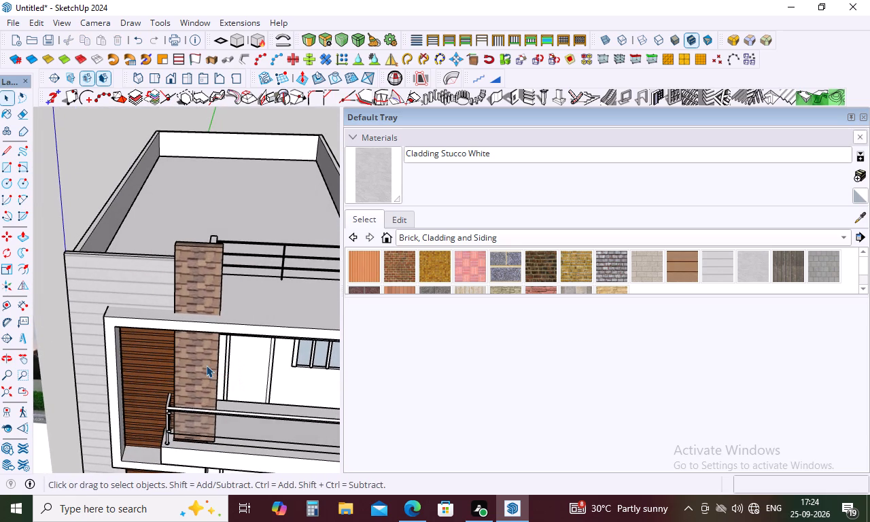
{"action": "key", "text": "k"}
{"action": "middle_click_drag", "start_coordinate": [312, 297], "coordinate": [299, 370]}
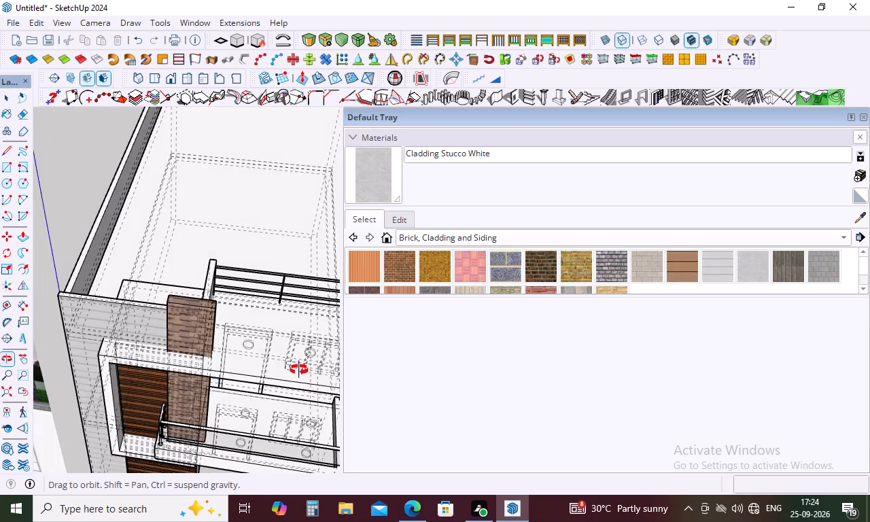
{"action": "middle_click_drag", "start_coordinate": [299, 370], "coordinate": [305, 235]}
{"action": "key", "text": "Escape"}
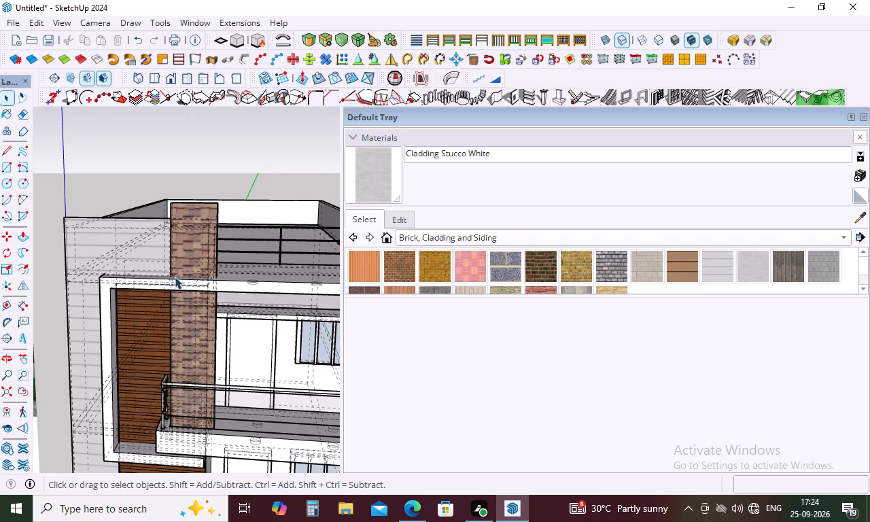
{"action": "key", "text": "k"}
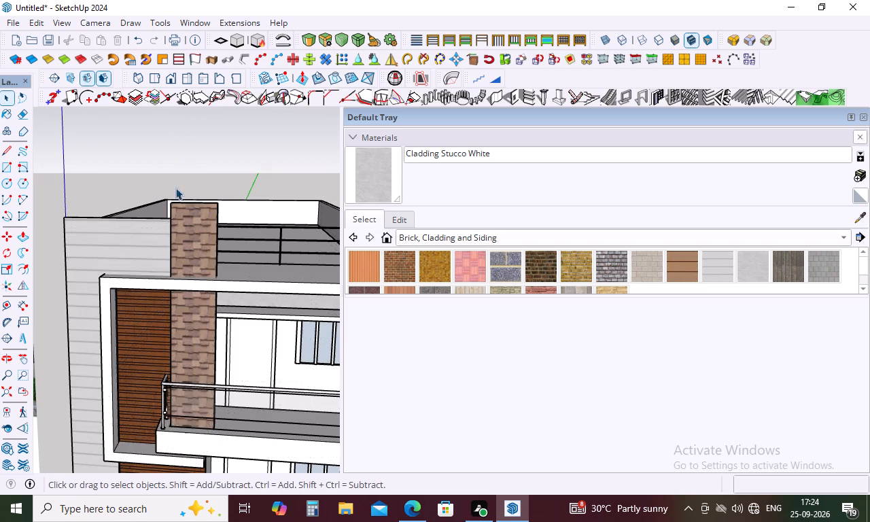
{"action": "scroll", "coordinate": [164, 232], "scroll_direction": "down", "scroll_amount": 10}
{"action": "middle_click_drag", "start_coordinate": [177, 245], "coordinate": [207, 164]}
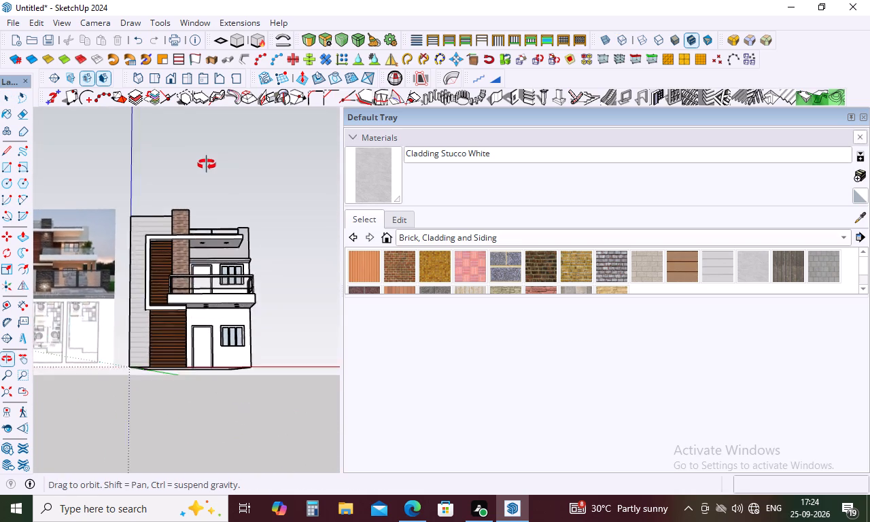
{"action": "middle_click_drag", "start_coordinate": [207, 164], "coordinate": [160, 208]}
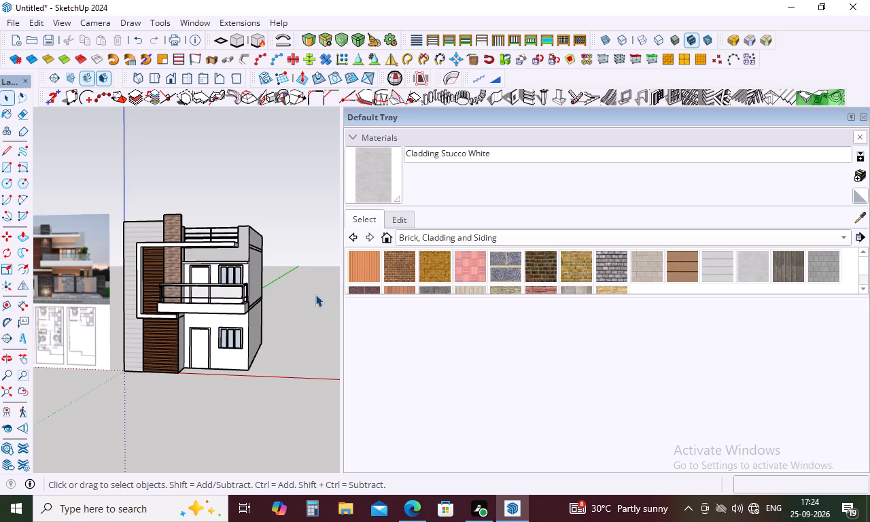
{"action": "scroll", "coordinate": [302, 292], "scroll_direction": "down", "scroll_amount": 3}
{"action": "scroll", "coordinate": [171, 312], "scroll_direction": "up", "scroll_amount": 8}
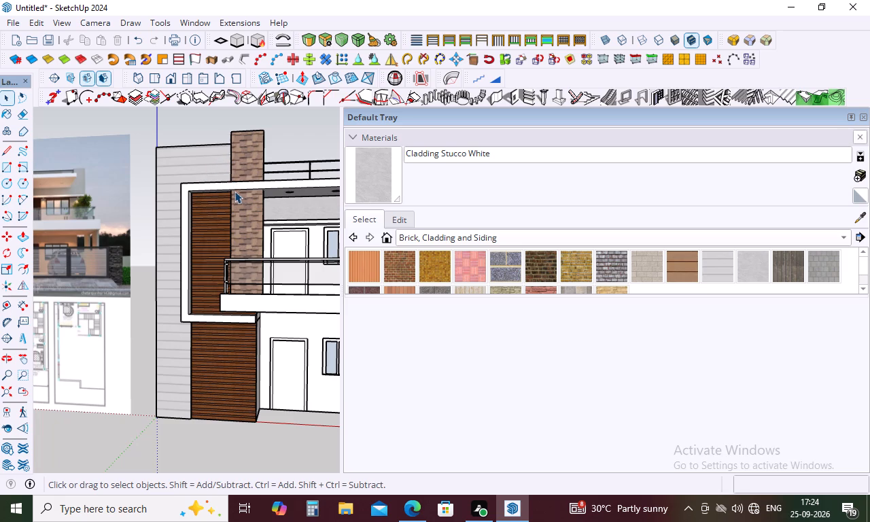
Paint the projecting frame around the wood cladding and roof slab with Color D01 from the Colors collection.
{"action": "key", "text": "space"}
{"action": "left_click", "coordinate": [845, 237]}
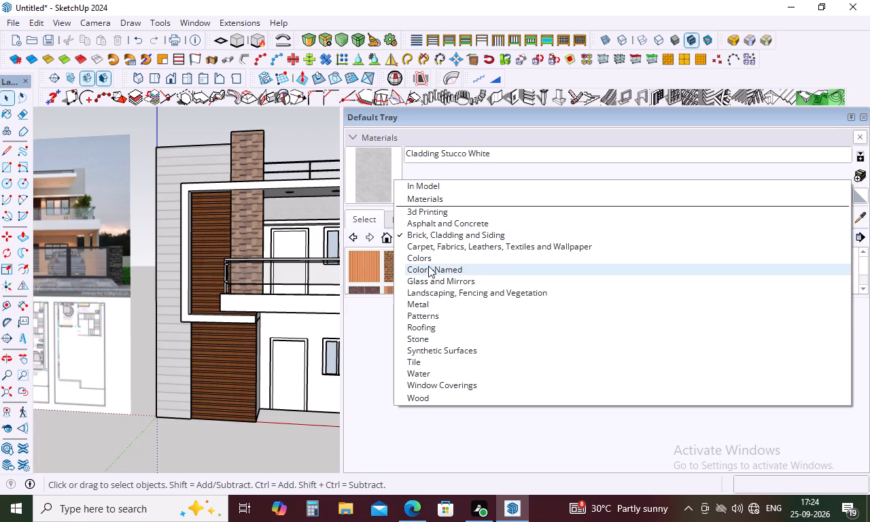
{"action": "left_click", "coordinate": [430, 262]}
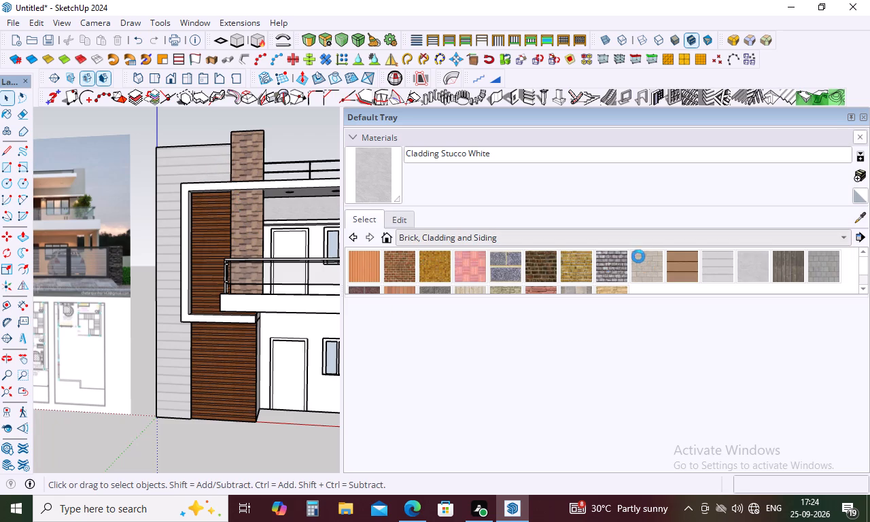
{"action": "scroll", "coordinate": [717, 281], "scroll_direction": "down", "scroll_amount": 2}
{"action": "left_click", "coordinate": [716, 270]}
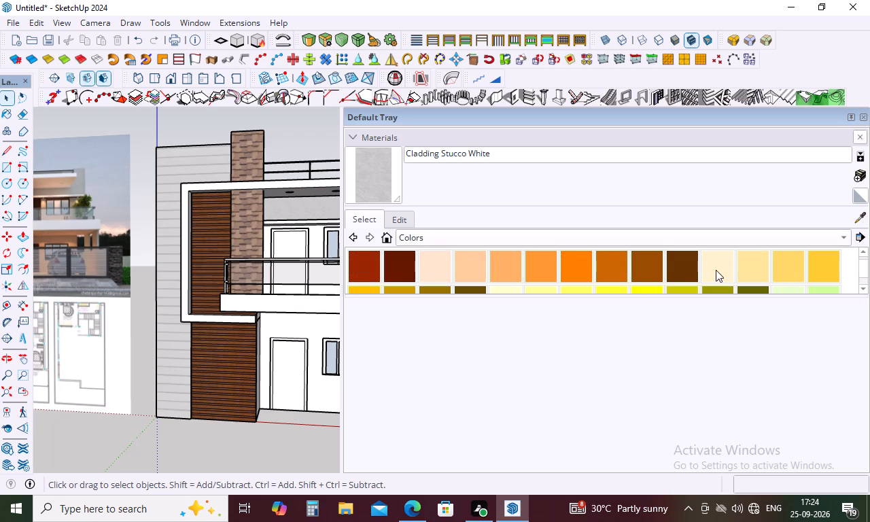
{"action": "left_click", "coordinate": [186, 245]}
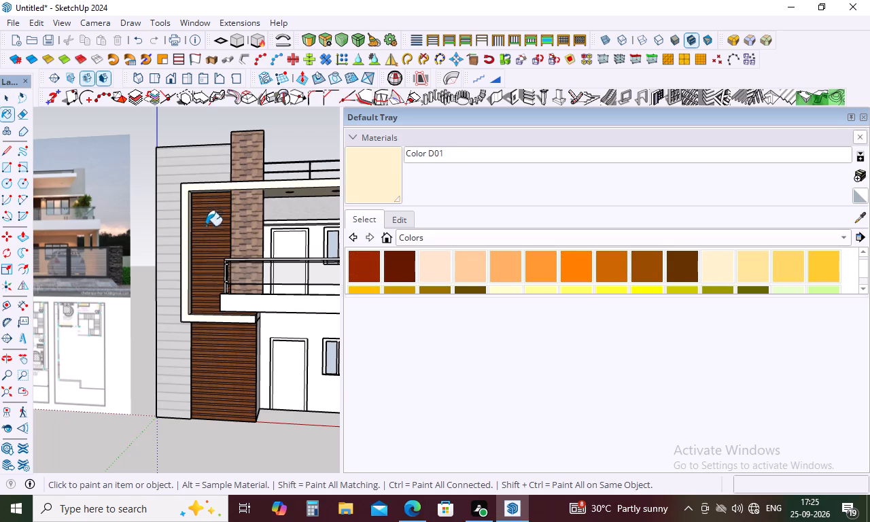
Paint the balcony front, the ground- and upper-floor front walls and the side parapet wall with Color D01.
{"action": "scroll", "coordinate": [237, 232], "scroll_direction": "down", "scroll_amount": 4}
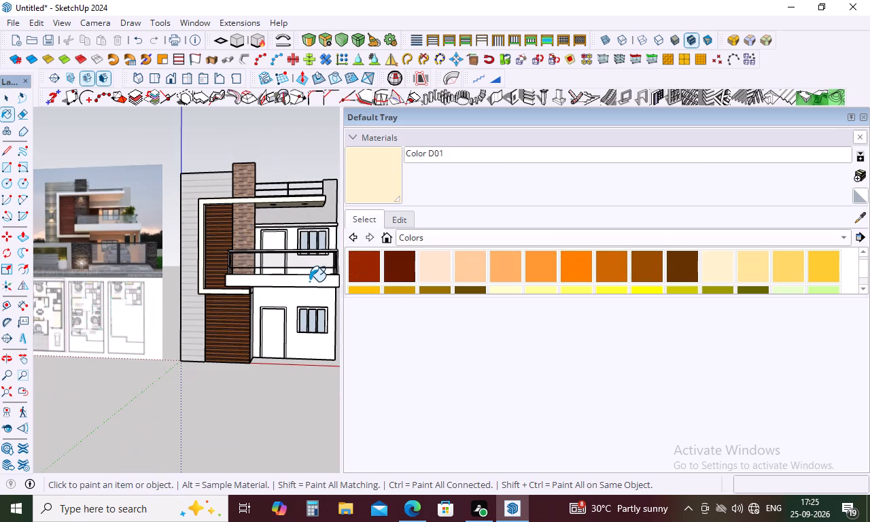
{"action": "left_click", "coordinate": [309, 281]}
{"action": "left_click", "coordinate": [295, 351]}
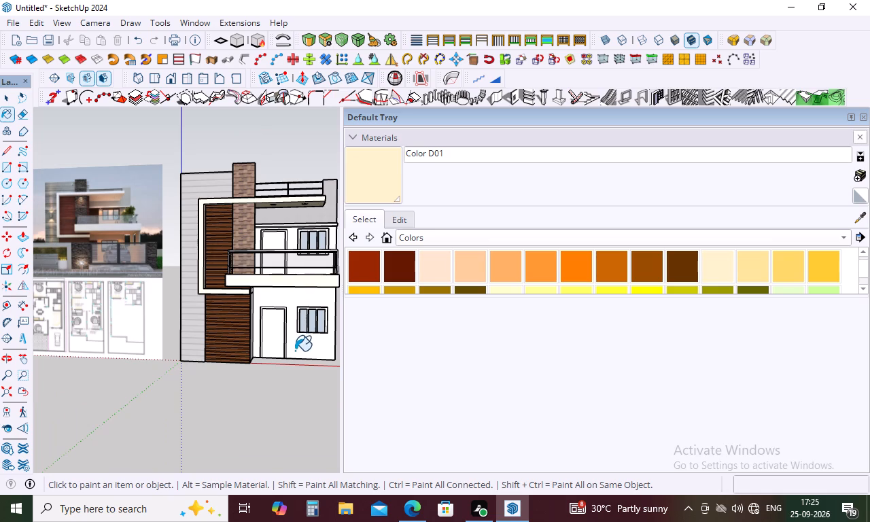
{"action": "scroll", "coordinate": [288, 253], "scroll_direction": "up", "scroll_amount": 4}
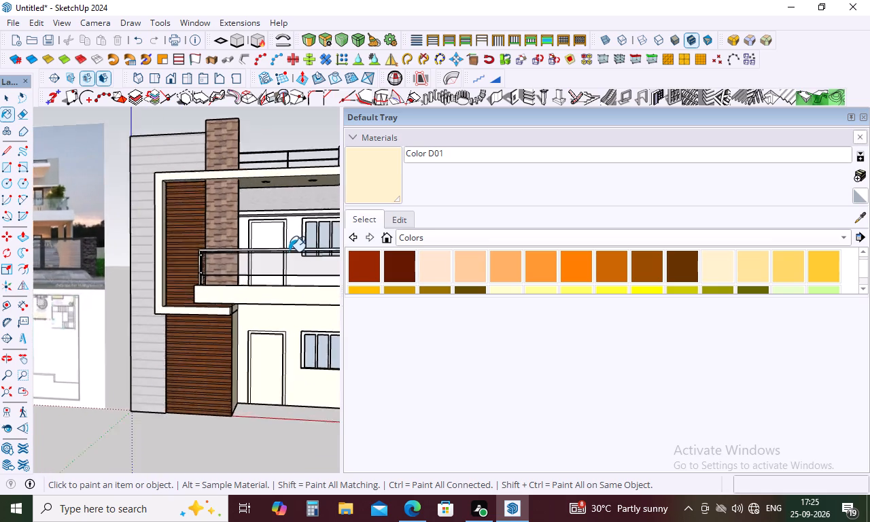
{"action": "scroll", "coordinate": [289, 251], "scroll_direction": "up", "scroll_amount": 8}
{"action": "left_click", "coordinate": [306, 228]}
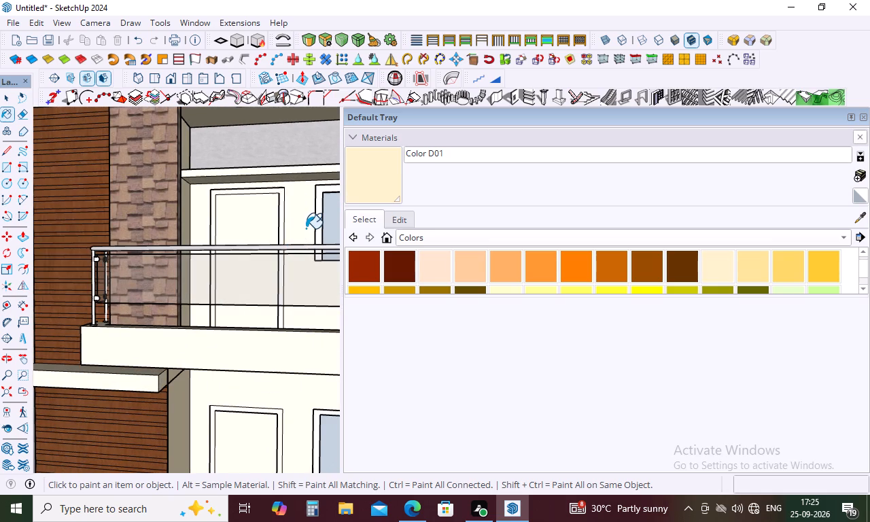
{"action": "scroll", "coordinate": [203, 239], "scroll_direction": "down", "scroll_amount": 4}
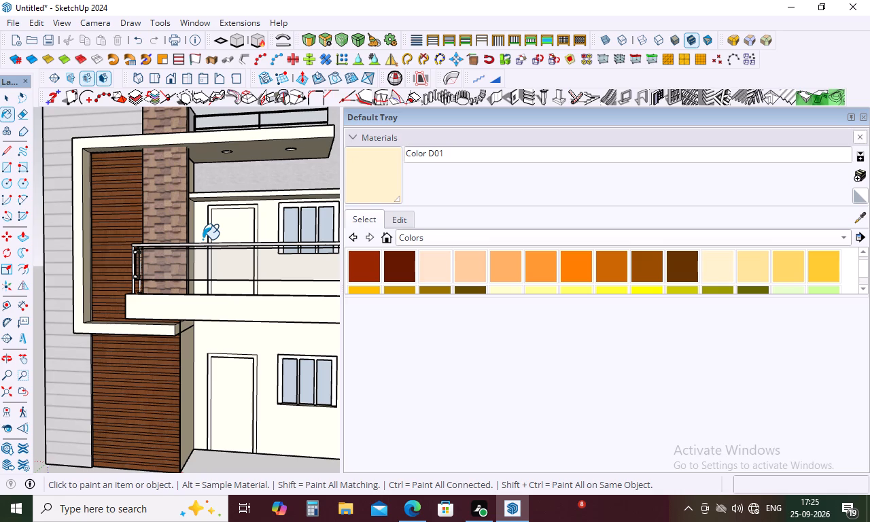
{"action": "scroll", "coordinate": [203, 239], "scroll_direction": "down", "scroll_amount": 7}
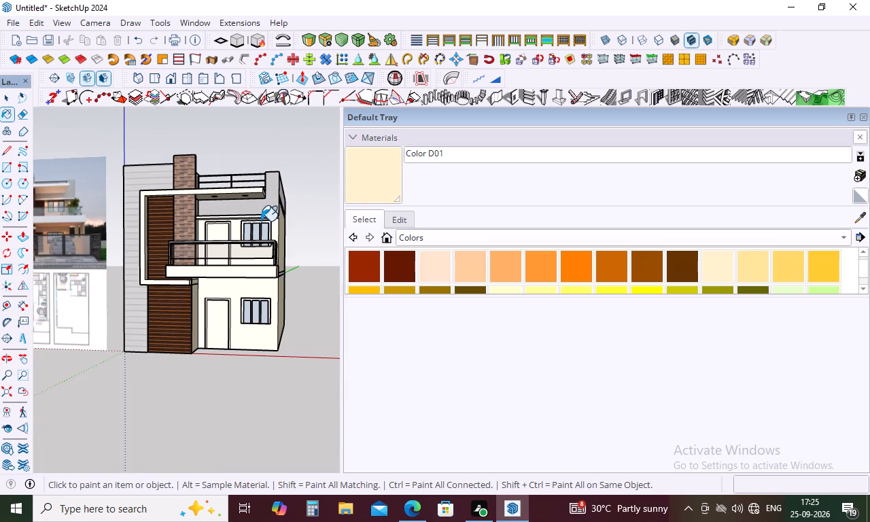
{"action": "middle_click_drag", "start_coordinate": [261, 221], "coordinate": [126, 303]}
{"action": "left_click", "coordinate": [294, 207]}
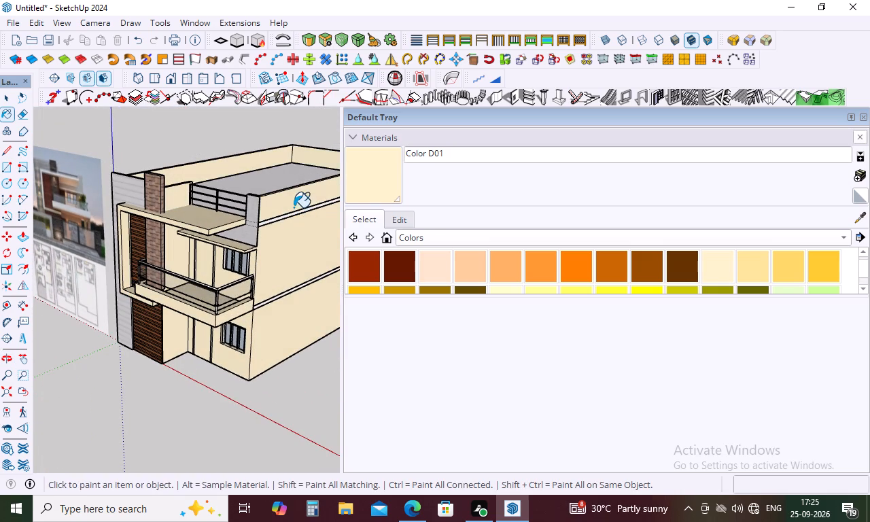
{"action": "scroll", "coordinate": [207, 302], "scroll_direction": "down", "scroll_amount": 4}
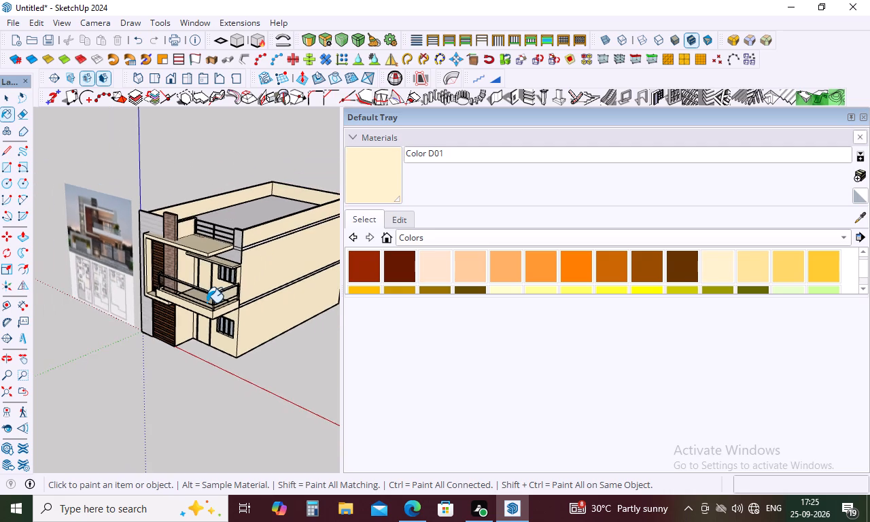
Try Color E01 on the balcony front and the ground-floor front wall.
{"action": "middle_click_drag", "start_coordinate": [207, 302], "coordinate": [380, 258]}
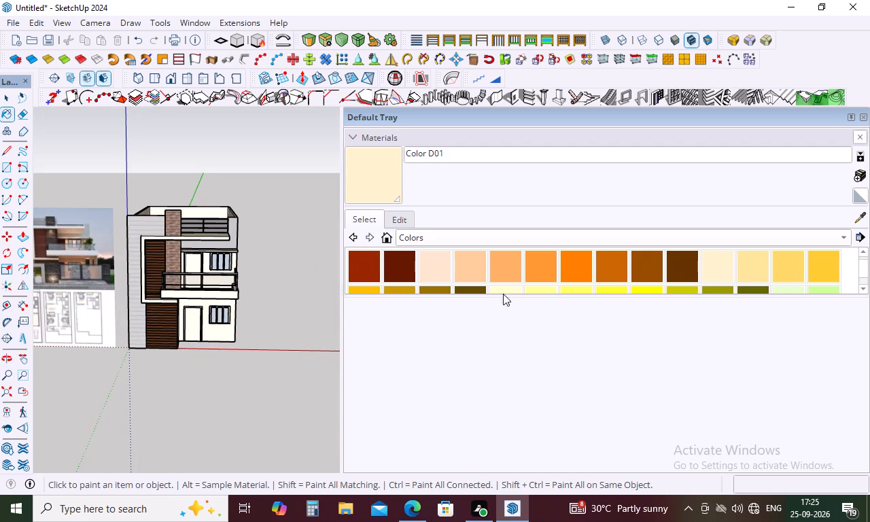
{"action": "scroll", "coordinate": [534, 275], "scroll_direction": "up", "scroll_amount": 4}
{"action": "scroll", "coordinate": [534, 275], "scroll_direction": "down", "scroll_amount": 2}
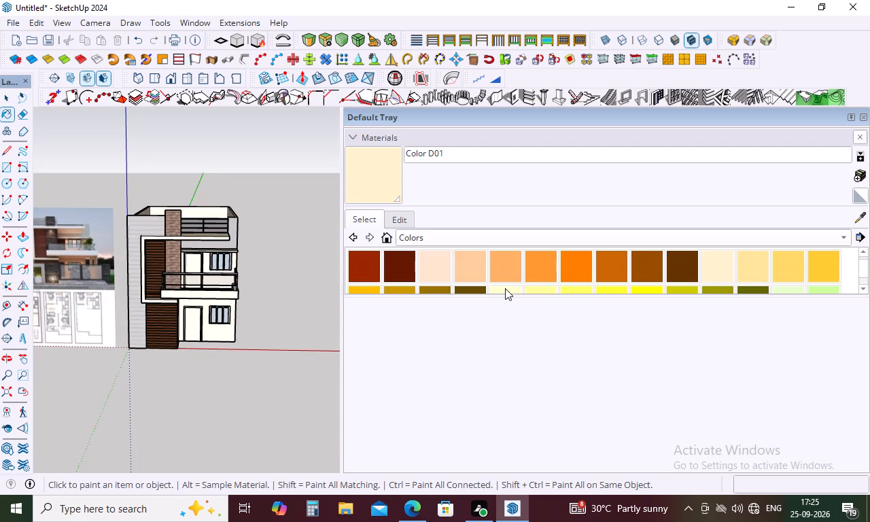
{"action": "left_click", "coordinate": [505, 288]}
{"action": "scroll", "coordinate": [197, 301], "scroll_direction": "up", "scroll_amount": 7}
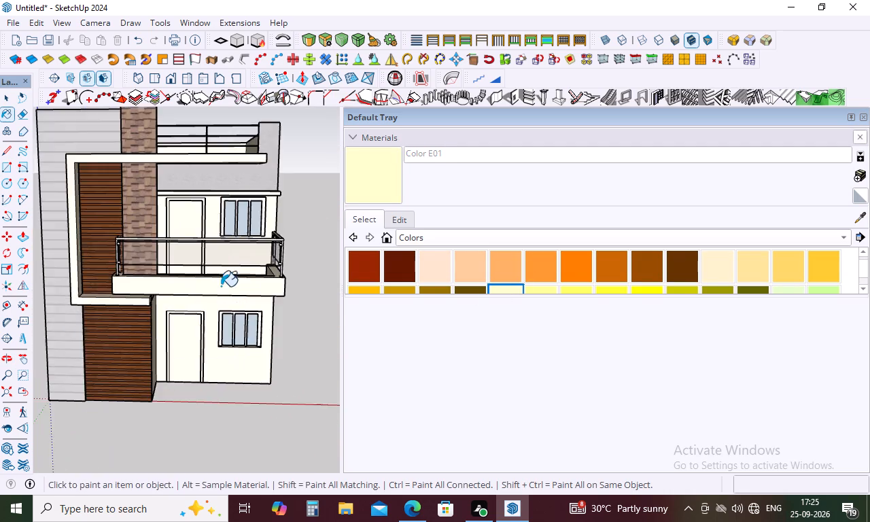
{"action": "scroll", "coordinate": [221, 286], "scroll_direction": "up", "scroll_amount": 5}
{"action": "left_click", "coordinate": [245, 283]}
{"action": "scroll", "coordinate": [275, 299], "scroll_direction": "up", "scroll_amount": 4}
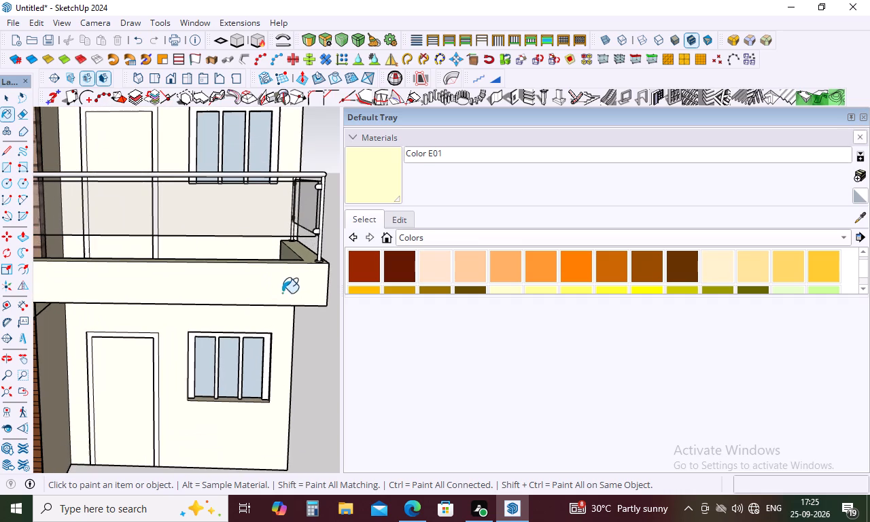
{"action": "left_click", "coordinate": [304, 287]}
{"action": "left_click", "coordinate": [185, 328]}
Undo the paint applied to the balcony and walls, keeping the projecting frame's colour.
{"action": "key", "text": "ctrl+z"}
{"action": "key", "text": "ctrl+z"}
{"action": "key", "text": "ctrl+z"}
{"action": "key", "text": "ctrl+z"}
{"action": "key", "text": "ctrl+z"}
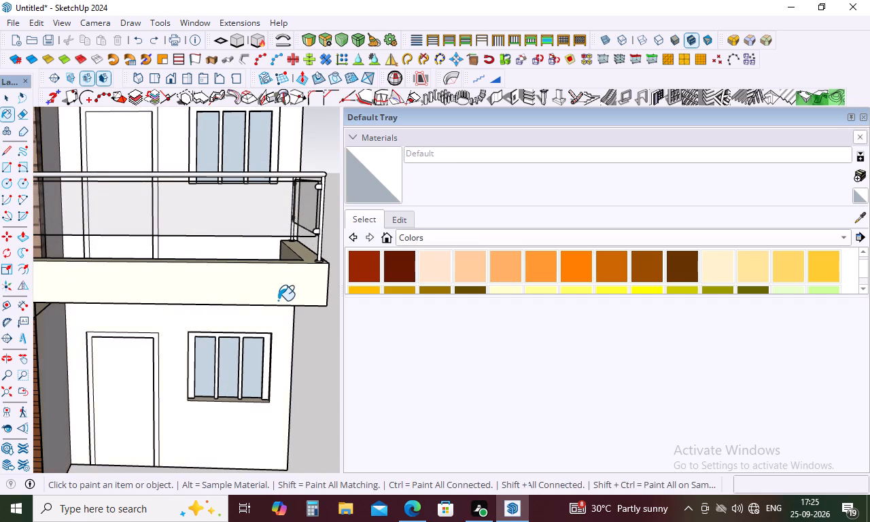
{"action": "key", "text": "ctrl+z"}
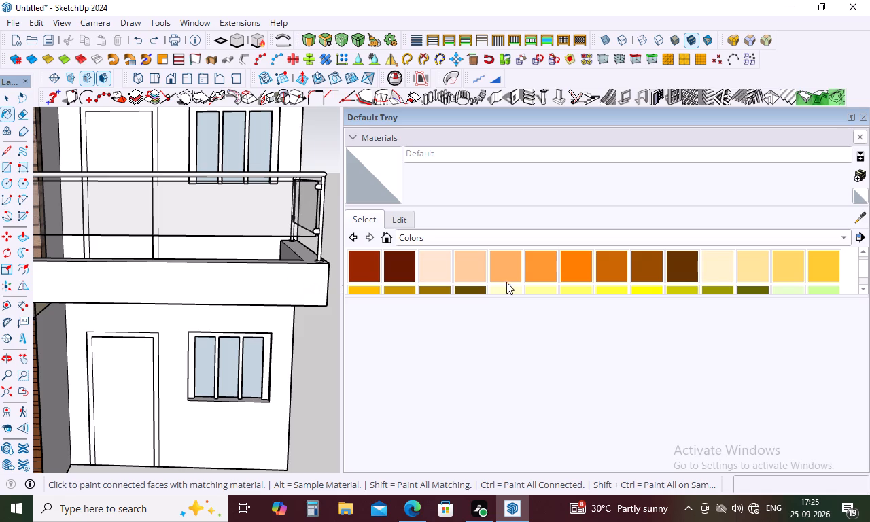
Paint the balcony front and the ground- and upper-floor front walls, including their connected faces, with Color E01.
{"action": "left_click", "coordinate": [510, 294]}
{"action": "left_click", "coordinate": [510, 290]}
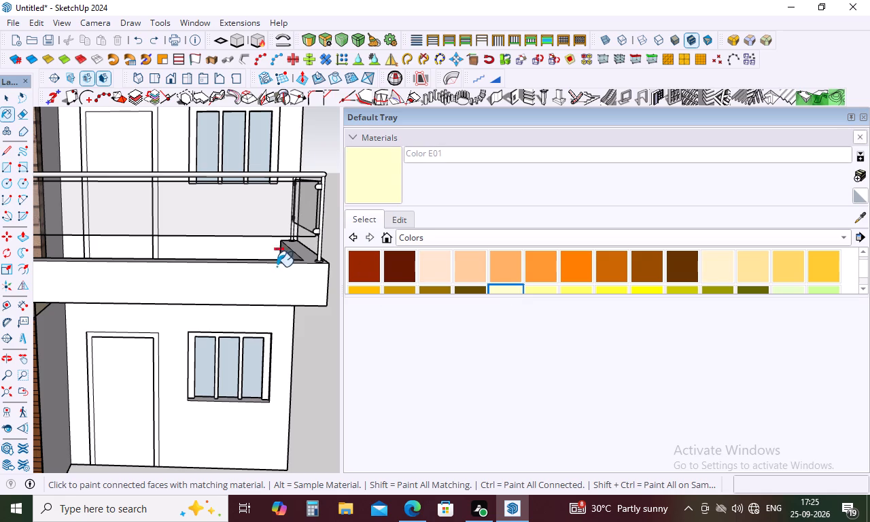
{"action": "left_click", "coordinate": [272, 275]}
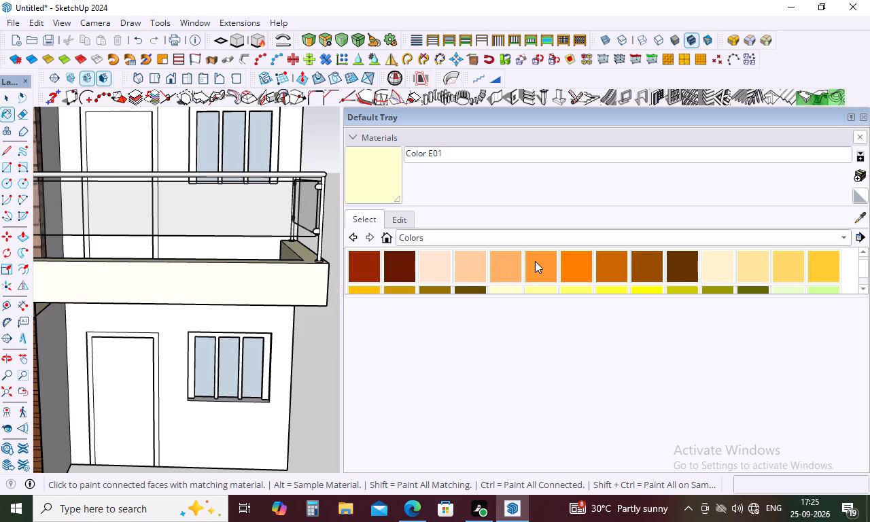
{"action": "scroll", "coordinate": [535, 261], "scroll_direction": "down", "scroll_amount": 1}
{"action": "left_click", "coordinate": [516, 265]}
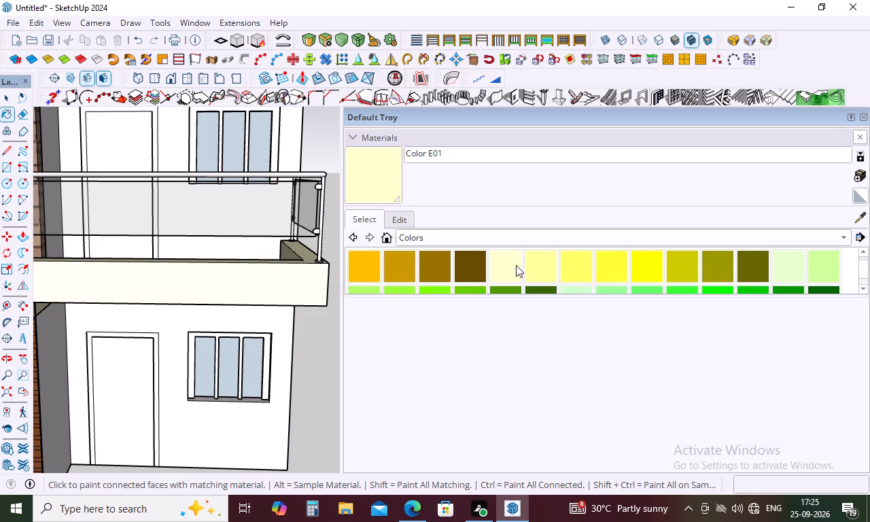
{"action": "left_click", "coordinate": [287, 283]}
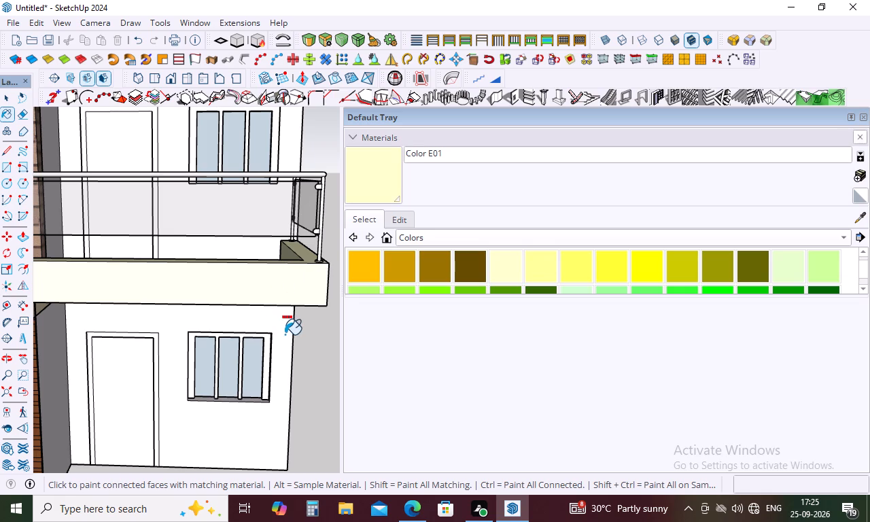
{"action": "left_click", "coordinate": [285, 334]}
{"action": "scroll", "coordinate": [281, 284], "scroll_direction": "down", "scroll_amount": 9}
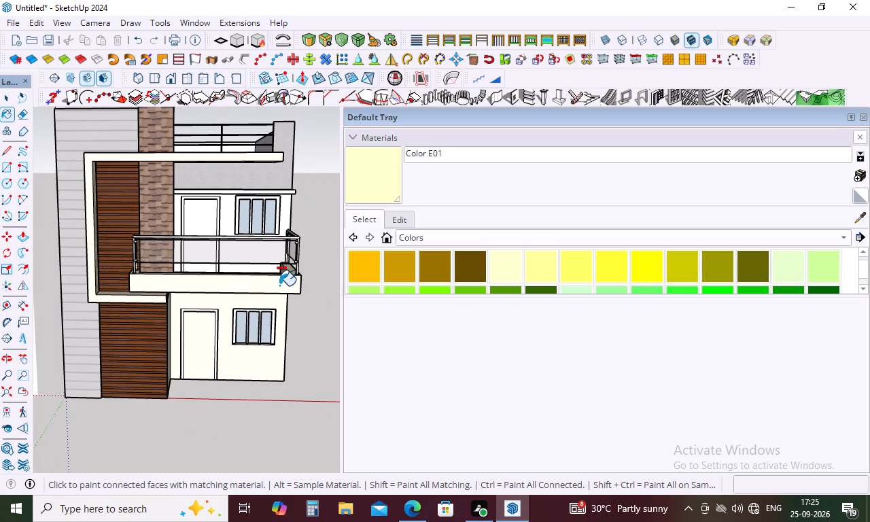
{"action": "left_click", "coordinate": [226, 209]}
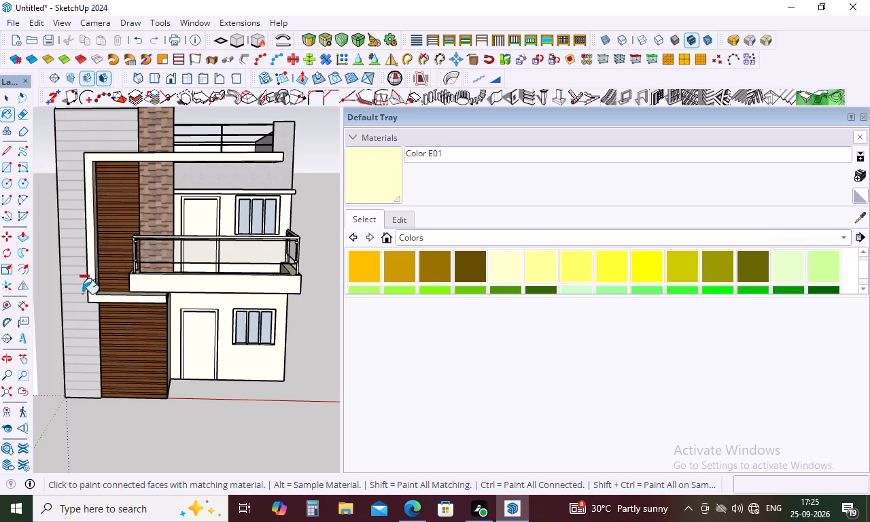
Paint the side parapet wall and the two horizontal bands on the side wall with Color E01.
{"action": "middle_click_drag", "start_coordinate": [236, 288], "coordinate": [86, 295]}
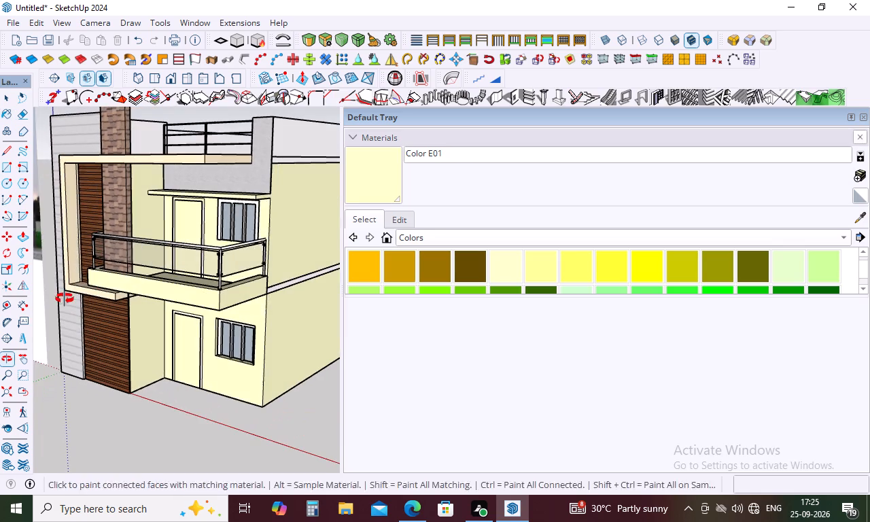
{"action": "middle_click", "coordinate": [65, 298]}
{"action": "scroll", "coordinate": [295, 258], "scroll_direction": "down", "scroll_amount": 2}
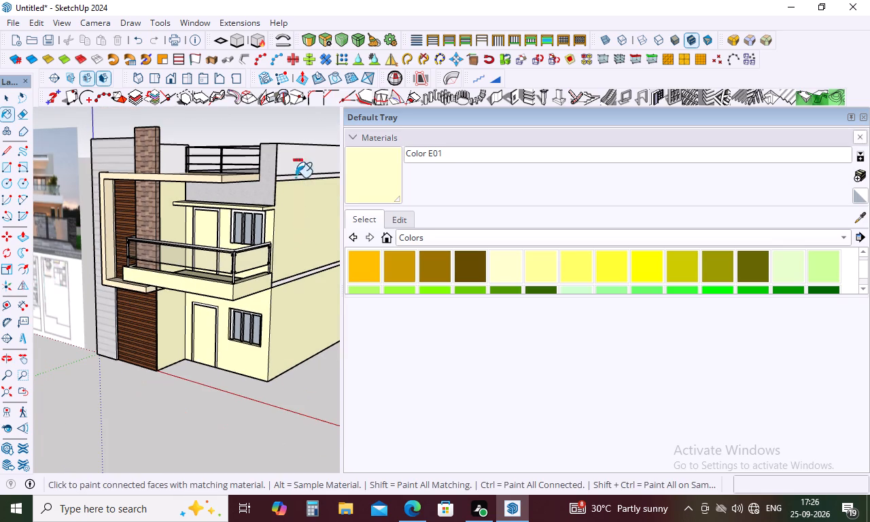
{"action": "left_click", "coordinate": [303, 164]}
{"action": "left_click", "coordinate": [306, 177]}
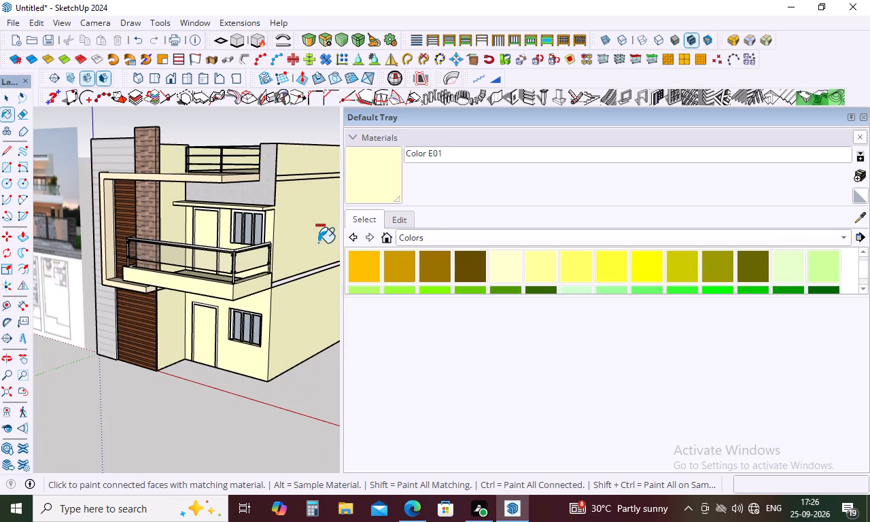
{"action": "left_click", "coordinate": [310, 274]}
Examine the painted house from the front, below and above, alongside the reference image.
{"action": "scroll", "coordinate": [224, 288], "scroll_direction": "down", "scroll_amount": 3}
{"action": "middle_click_drag", "start_coordinate": [226, 288], "coordinate": [255, 288]}
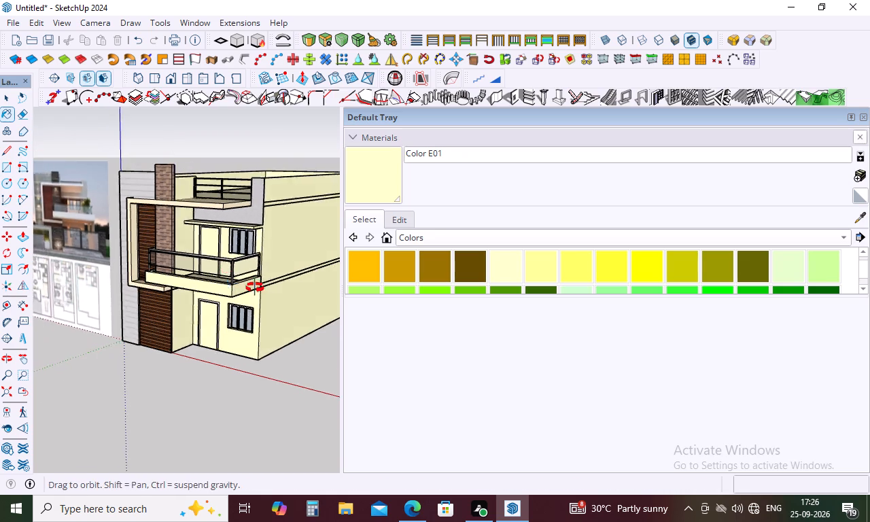
{"action": "middle_click_drag", "start_coordinate": [255, 288], "coordinate": [391, 253]}
{"action": "scroll", "coordinate": [247, 273], "scroll_direction": "up", "scroll_amount": 3}
{"action": "scroll", "coordinate": [228, 294], "scroll_direction": "down", "scroll_amount": 6}
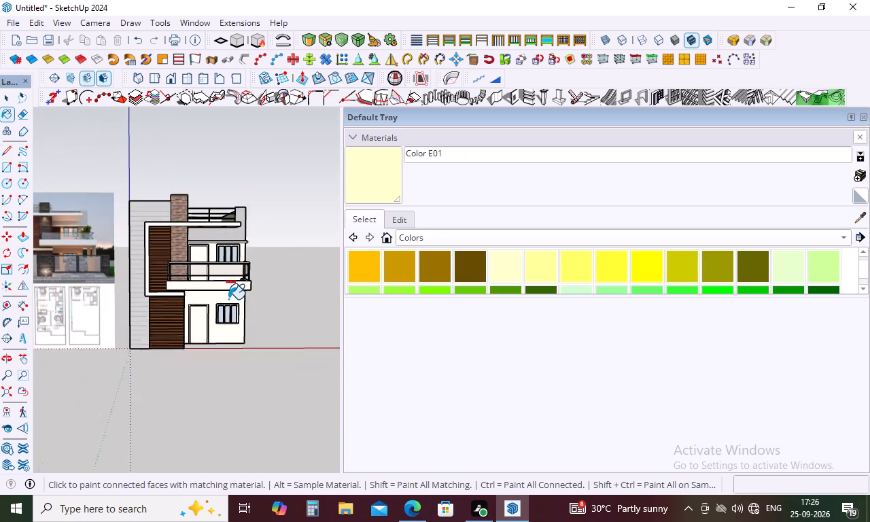
{"action": "middle_click_drag", "start_coordinate": [224, 296], "coordinate": [196, 331]}
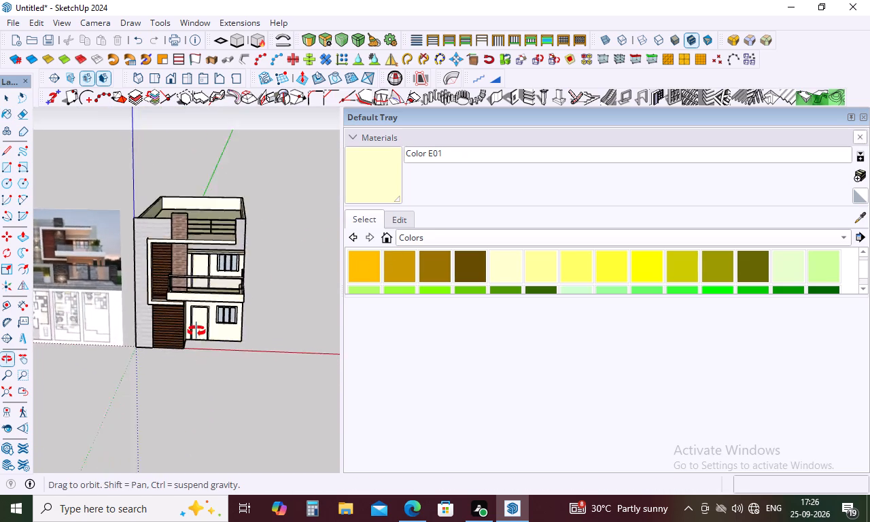
{"action": "middle_click_drag", "start_coordinate": [196, 331], "coordinate": [196, 281]}
{"action": "scroll", "coordinate": [196, 281], "scroll_direction": "up", "scroll_amount": 7}
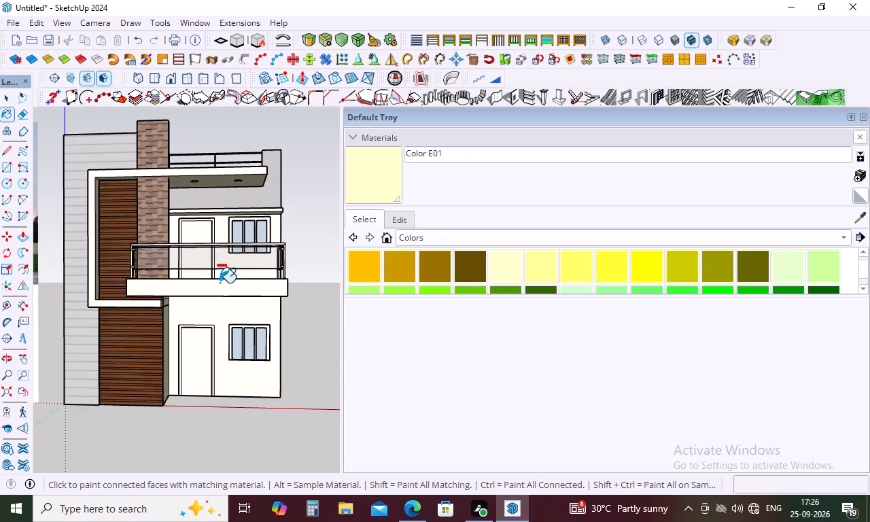
{"action": "left_click", "coordinate": [260, 312]}
{"action": "middle_click_drag", "start_coordinate": [288, 285], "coordinate": [300, 324]}
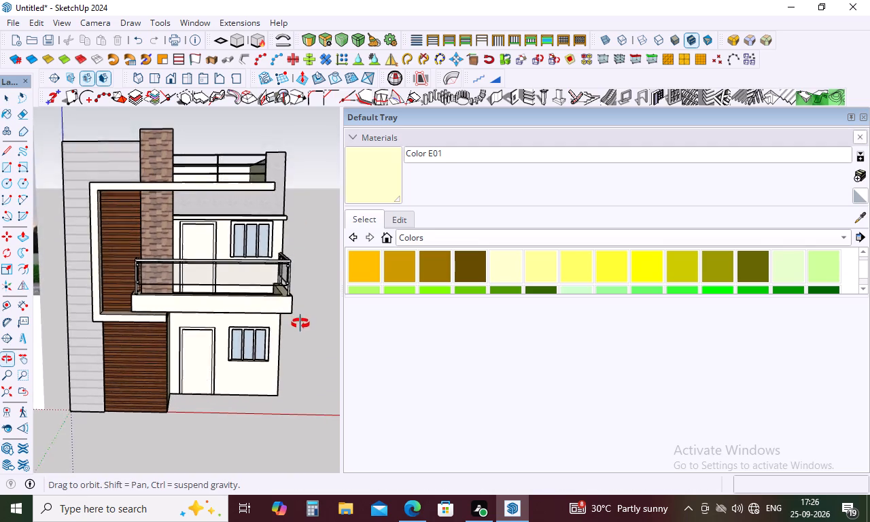
{"action": "middle_click_drag", "start_coordinate": [300, 324], "coordinate": [327, 368]}
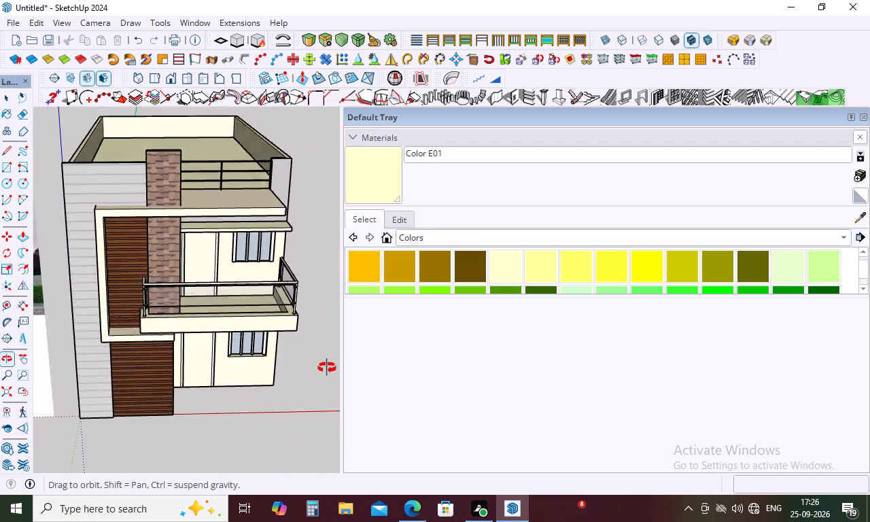
Paint the upper-floor window's frame with Wood Veneer 01 from the Wood collection, working inside the window group.
{"action": "middle_click_drag", "start_coordinate": [327, 368], "coordinate": [302, 293]}
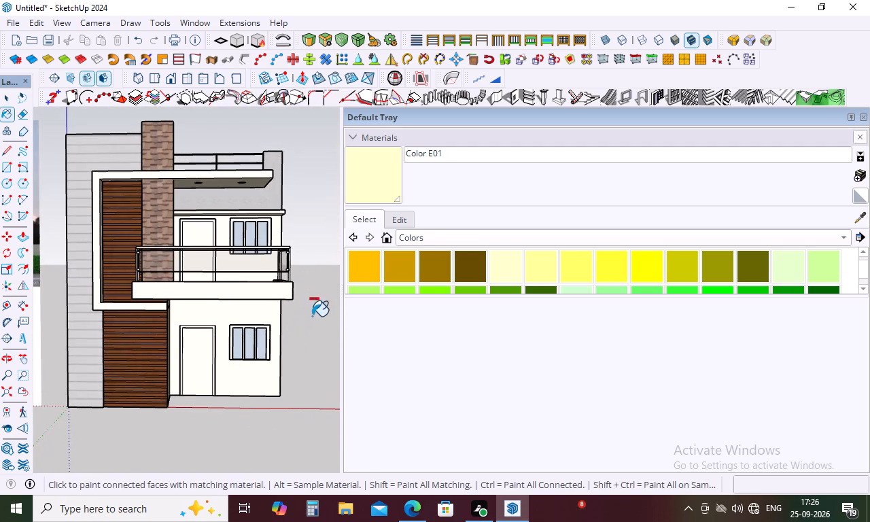
{"action": "key", "text": "space"}
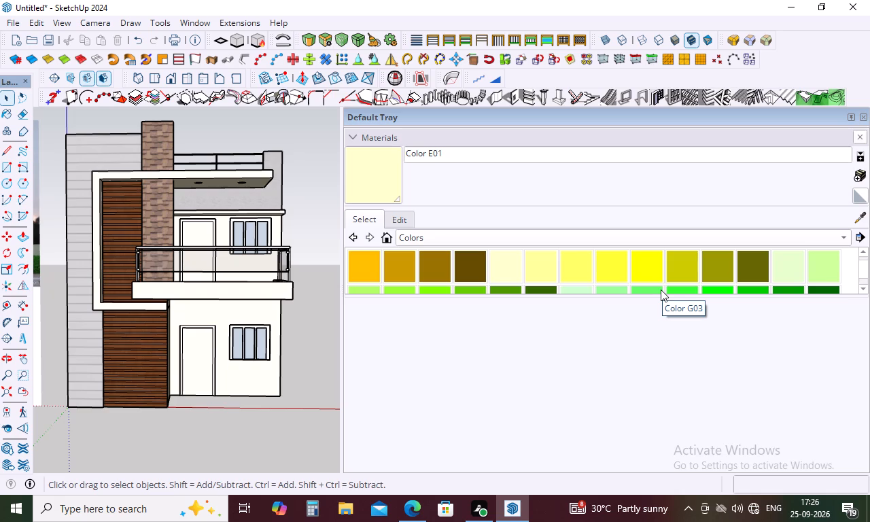
{"action": "left_click", "coordinate": [846, 236]}
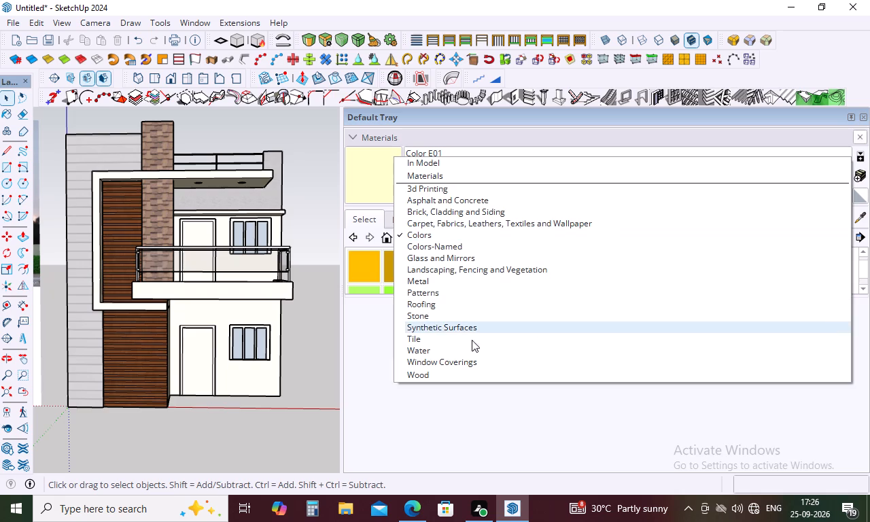
{"action": "left_click", "coordinate": [425, 373]}
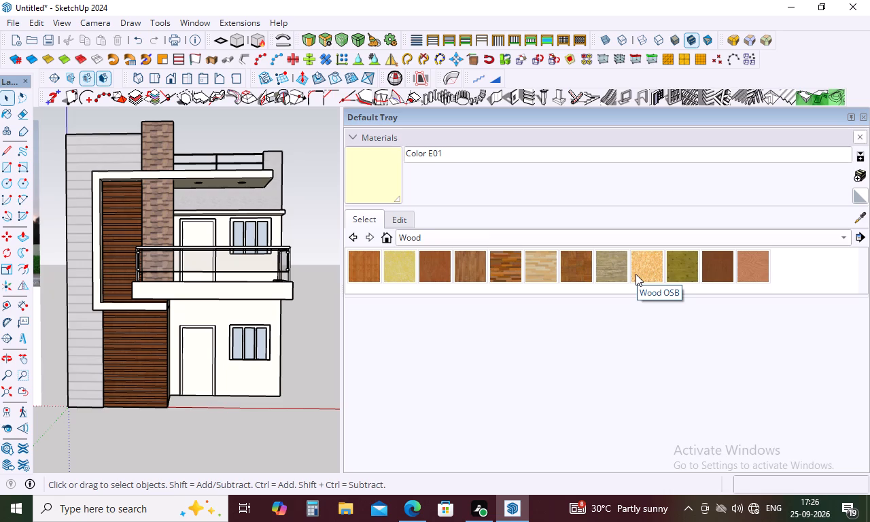
{"action": "left_click", "coordinate": [710, 260]}
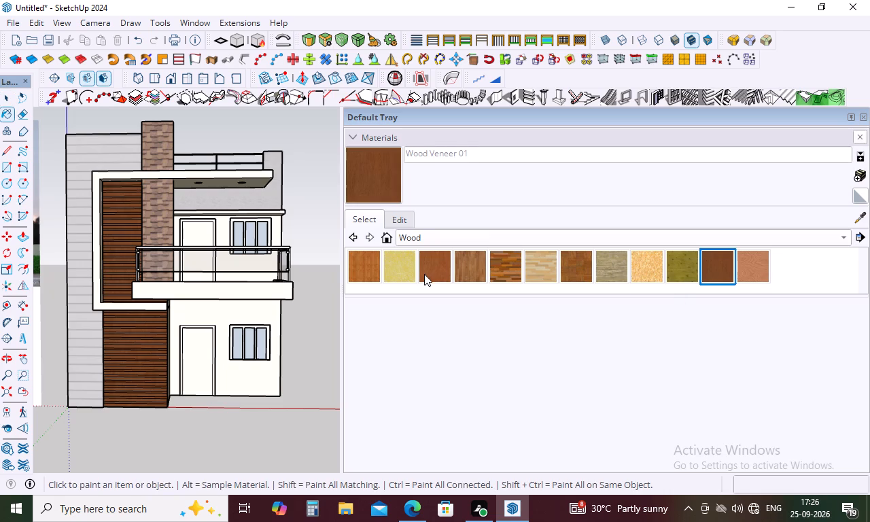
{"action": "scroll", "coordinate": [204, 243], "scroll_direction": "up", "scroll_amount": 5}
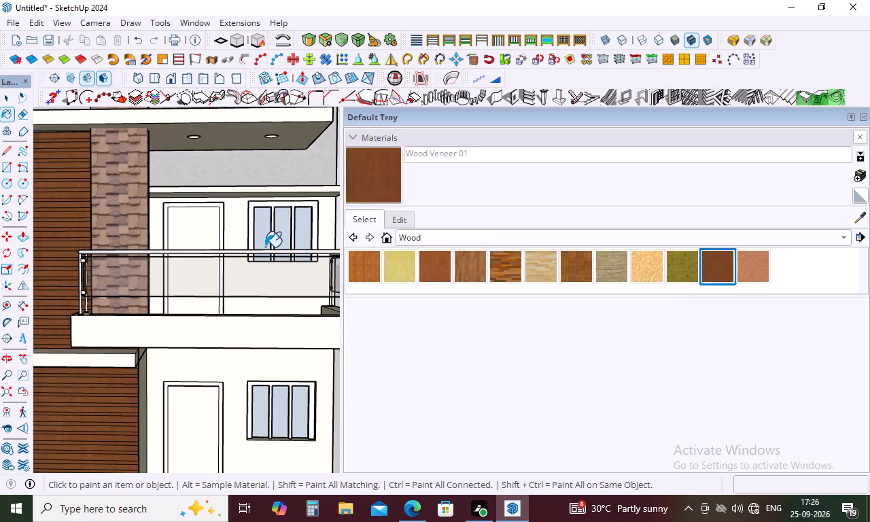
{"action": "key", "text": "space"}
{"action": "double_click", "coordinate": [251, 226]}
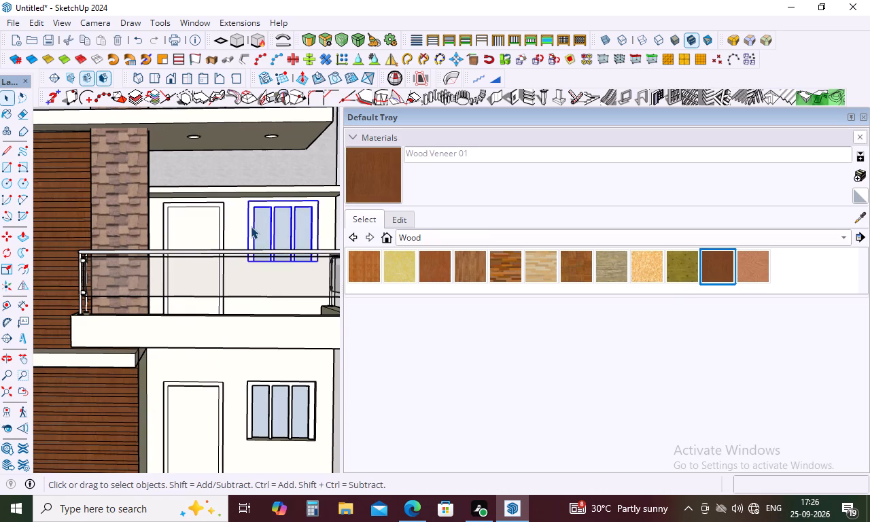
{"action": "scroll", "coordinate": [311, 210], "scroll_direction": "up", "scroll_amount": 8}
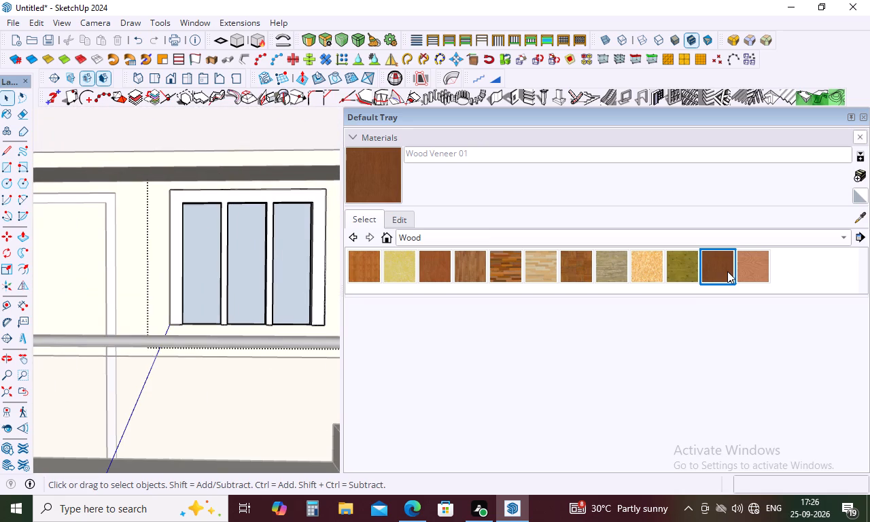
{"action": "left_click", "coordinate": [727, 271]}
{"action": "left_click", "coordinate": [318, 204]}
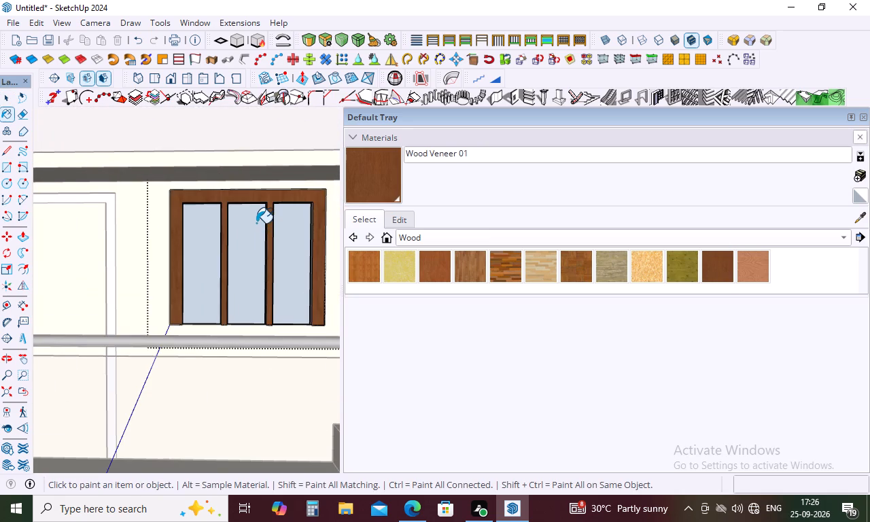
Paint the ground-floor window's frame with the same Wood Veneer 01 material inside its group.
{"action": "scroll", "coordinate": [256, 223], "scroll_direction": "down", "scroll_amount": 13}
{"action": "key", "text": "space"}
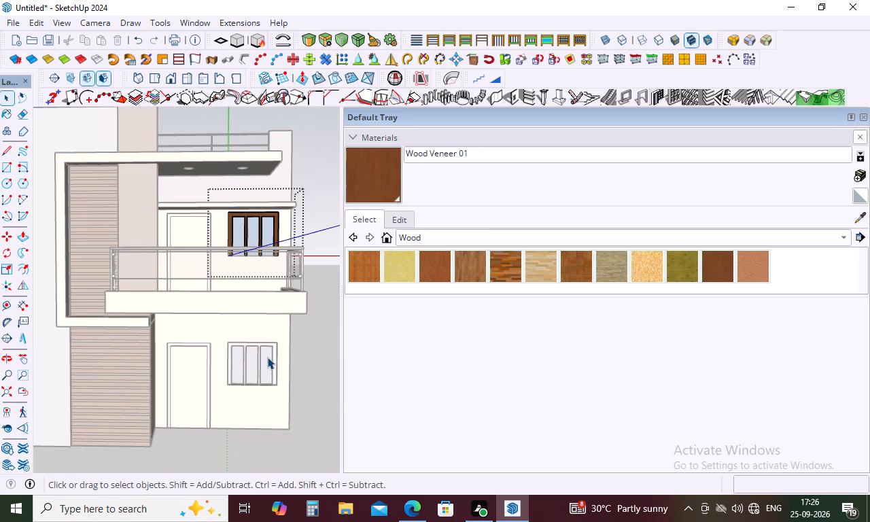
{"action": "left_click", "coordinate": [267, 357]}
{"action": "double_click", "coordinate": [274, 353]}
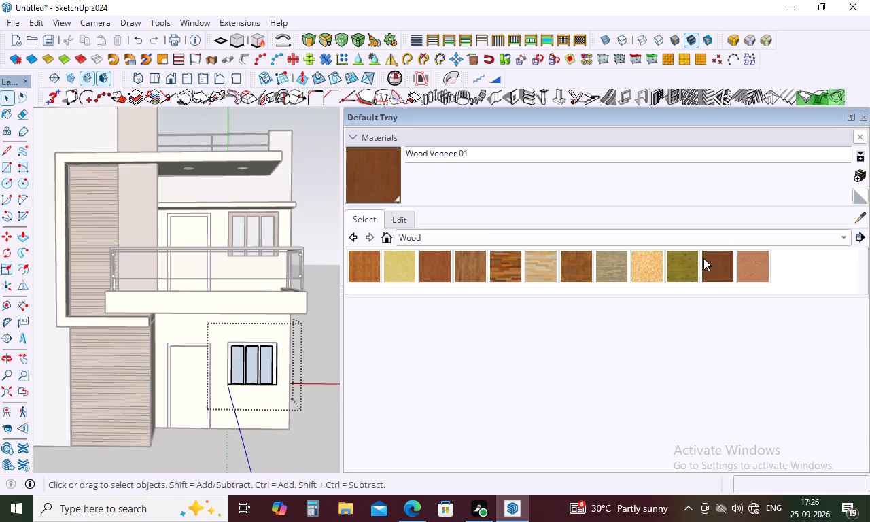
{"action": "left_click", "coordinate": [715, 260]}
{"action": "scroll", "coordinate": [254, 355], "scroll_direction": "up", "scroll_amount": 12}
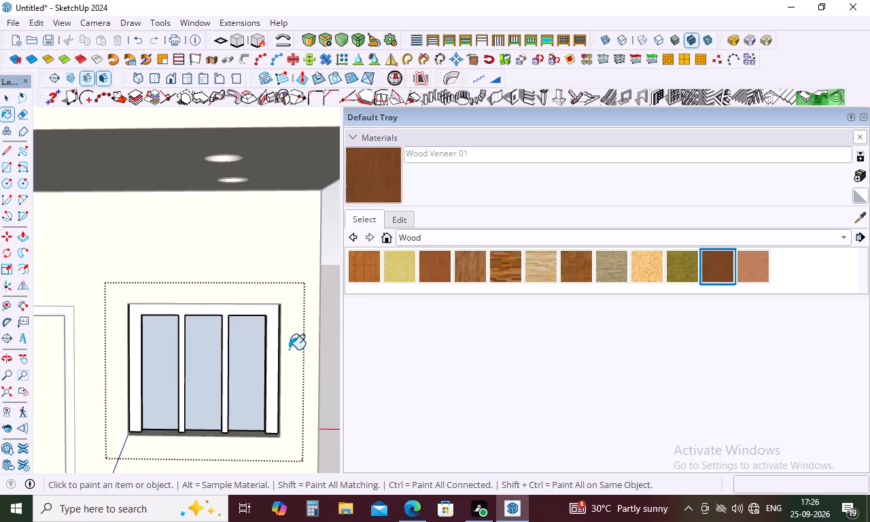
{"action": "left_click", "coordinate": [275, 345]}
{"action": "scroll", "coordinate": [288, 333], "scroll_direction": "down", "scroll_amount": 9}
{"action": "key", "text": "space"}
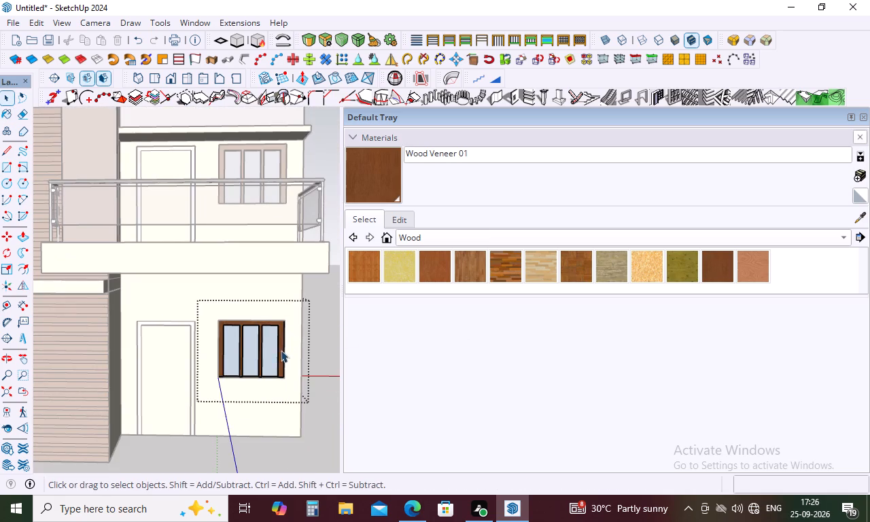
{"action": "left_click", "coordinate": [329, 360]}
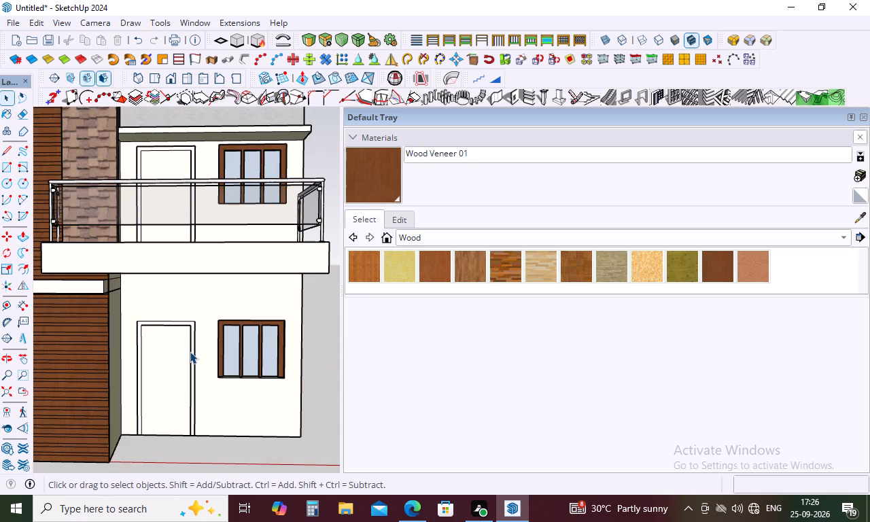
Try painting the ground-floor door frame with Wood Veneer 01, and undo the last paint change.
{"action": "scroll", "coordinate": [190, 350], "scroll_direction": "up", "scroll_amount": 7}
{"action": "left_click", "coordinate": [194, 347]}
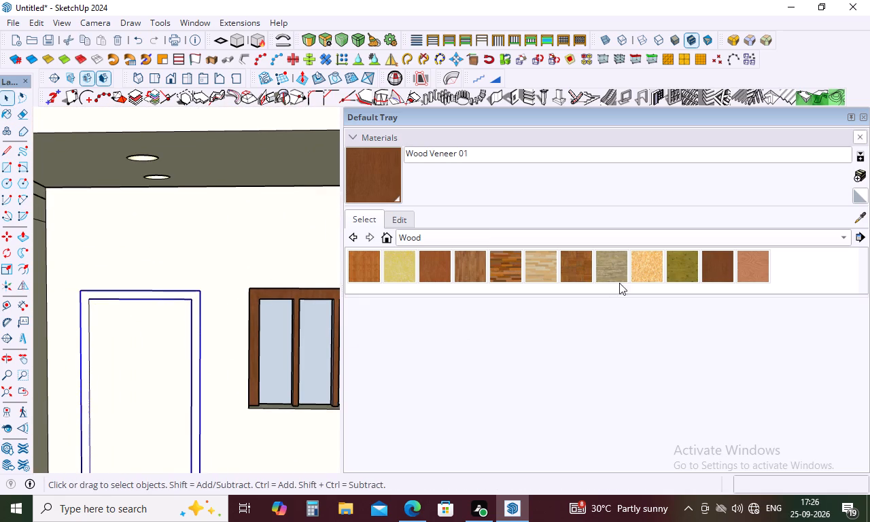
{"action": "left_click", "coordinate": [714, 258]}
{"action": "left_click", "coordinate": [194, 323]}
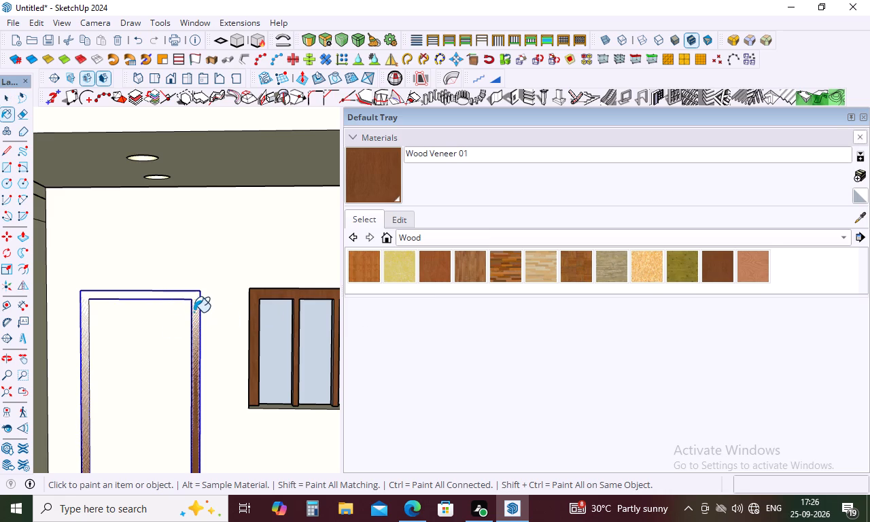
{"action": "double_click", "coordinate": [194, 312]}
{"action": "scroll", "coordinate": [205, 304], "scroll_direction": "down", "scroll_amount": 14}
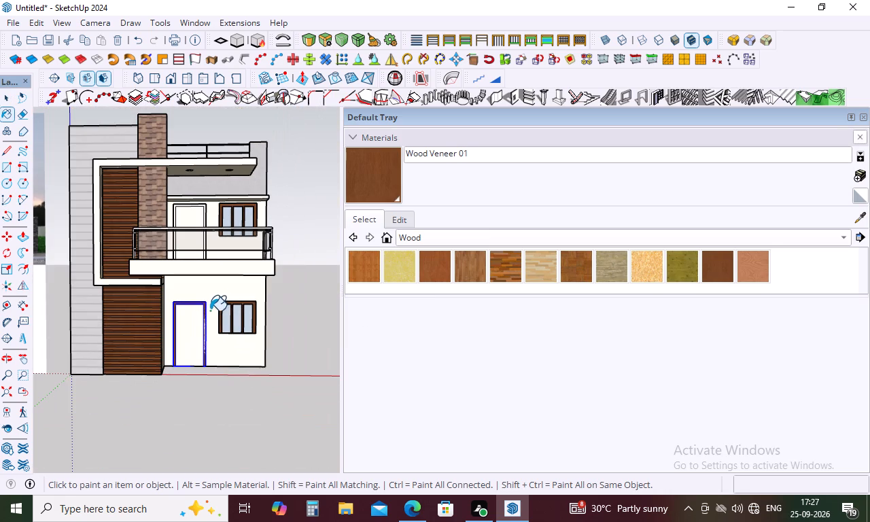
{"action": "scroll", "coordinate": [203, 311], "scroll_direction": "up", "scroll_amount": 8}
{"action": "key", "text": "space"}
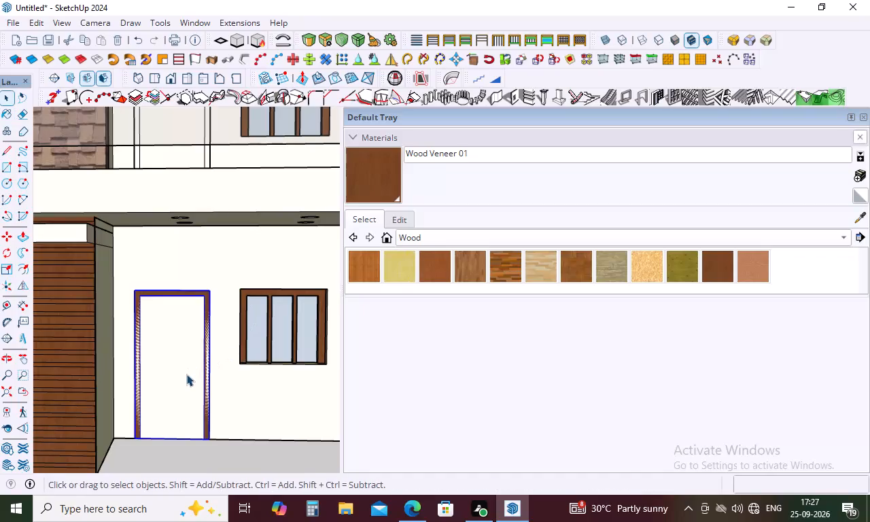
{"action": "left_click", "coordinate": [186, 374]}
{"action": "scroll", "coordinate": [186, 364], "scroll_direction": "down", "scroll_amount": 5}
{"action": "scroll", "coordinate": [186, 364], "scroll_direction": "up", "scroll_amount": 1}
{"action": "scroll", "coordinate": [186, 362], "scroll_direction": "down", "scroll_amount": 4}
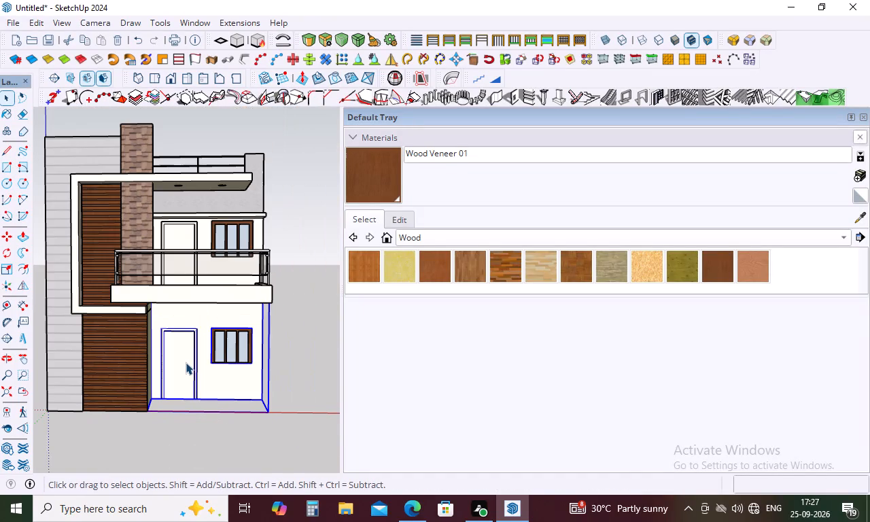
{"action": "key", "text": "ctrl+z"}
Delete the wall faces behind the ground-floor door panel and door frame inside the wall group.
{"action": "double_click", "coordinate": [242, 379]}
{"action": "scroll", "coordinate": [194, 358], "scroll_direction": "up", "scroll_amount": 8}
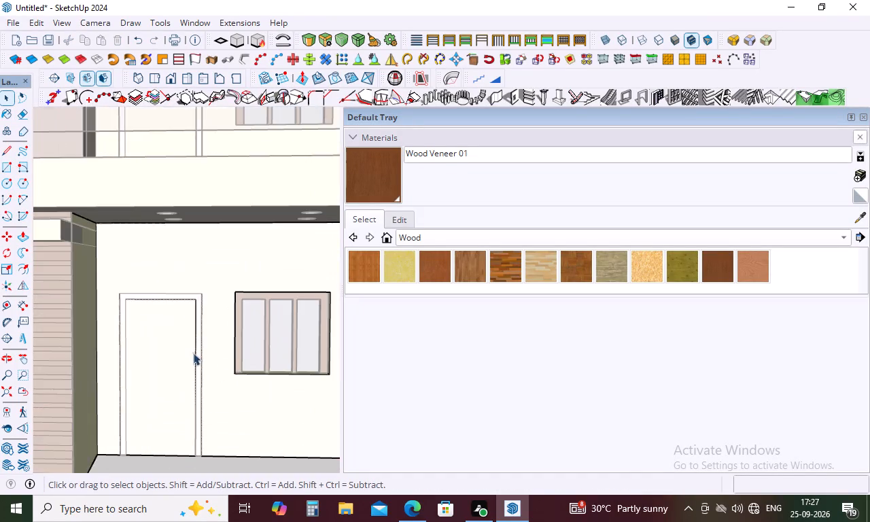
{"action": "scroll", "coordinate": [184, 355], "scroll_direction": "up", "scroll_amount": 3}
{"action": "left_click", "coordinate": [183, 355]}
{"action": "key", "text": "Delete"}
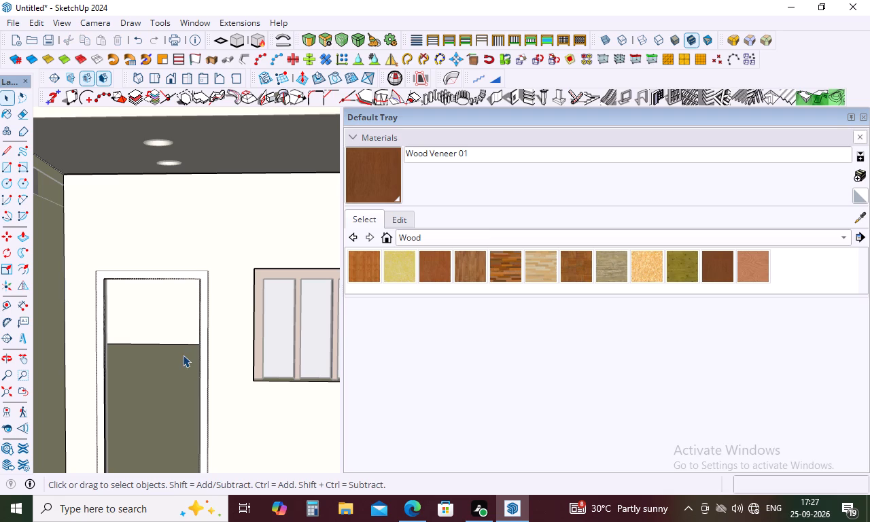
{"action": "left_click", "coordinate": [203, 321]}
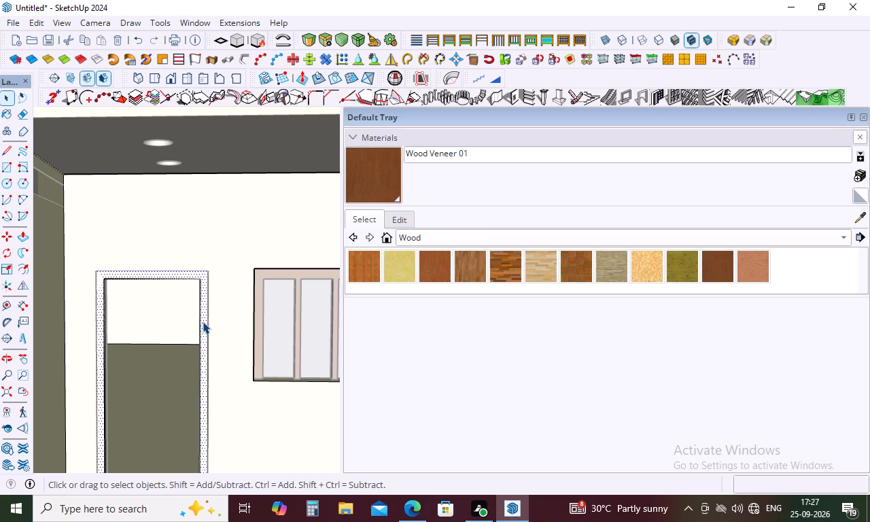
{"action": "key", "text": "Delete"}
{"action": "scroll", "coordinate": [191, 330], "scroll_direction": "down", "scroll_amount": 4}
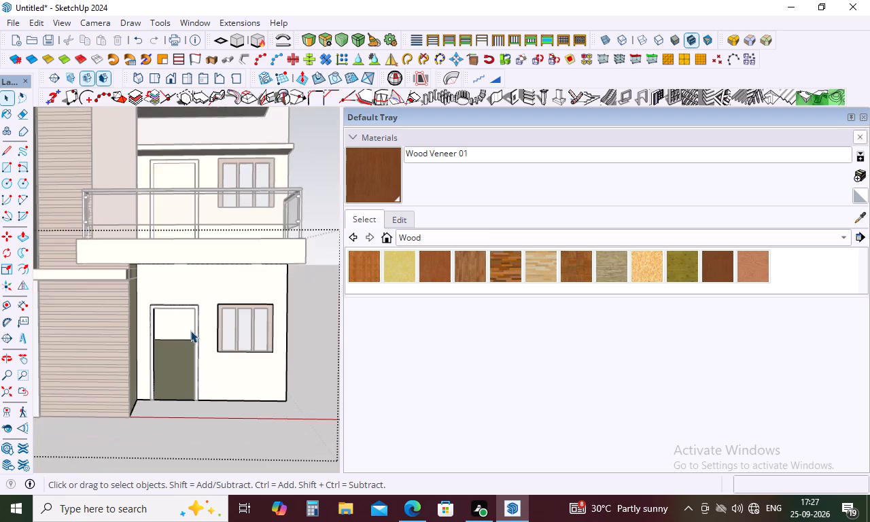
{"action": "scroll", "coordinate": [190, 330], "scroll_direction": "down", "scroll_amount": 5}
{"action": "left_click", "coordinate": [307, 356]}
Draw a 3' by 6' 9" rectangle across the ground-floor door frame's inner opening as the door panel.
{"action": "scroll", "coordinate": [178, 337], "scroll_direction": "up", "scroll_amount": 3}
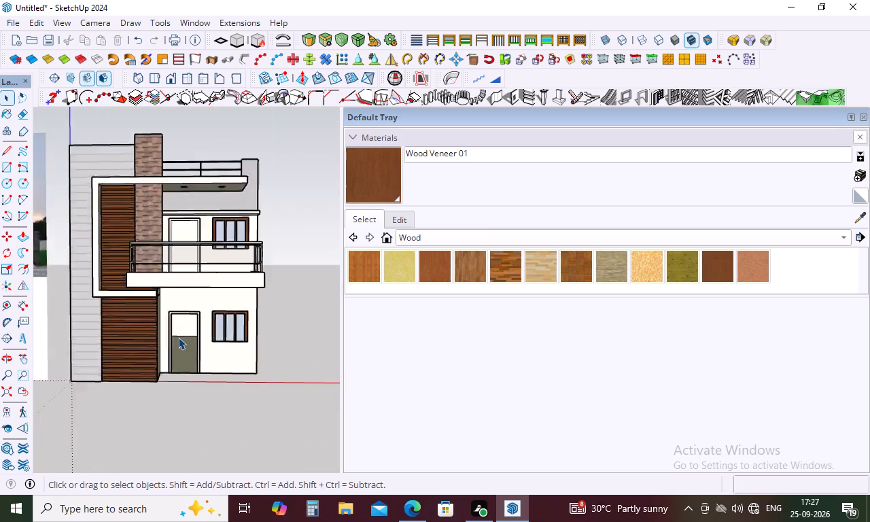
{"action": "scroll", "coordinate": [178, 337], "scroll_direction": "up", "scroll_amount": 7}
{"action": "scroll", "coordinate": [205, 324], "scroll_direction": "down", "scroll_amount": 4}
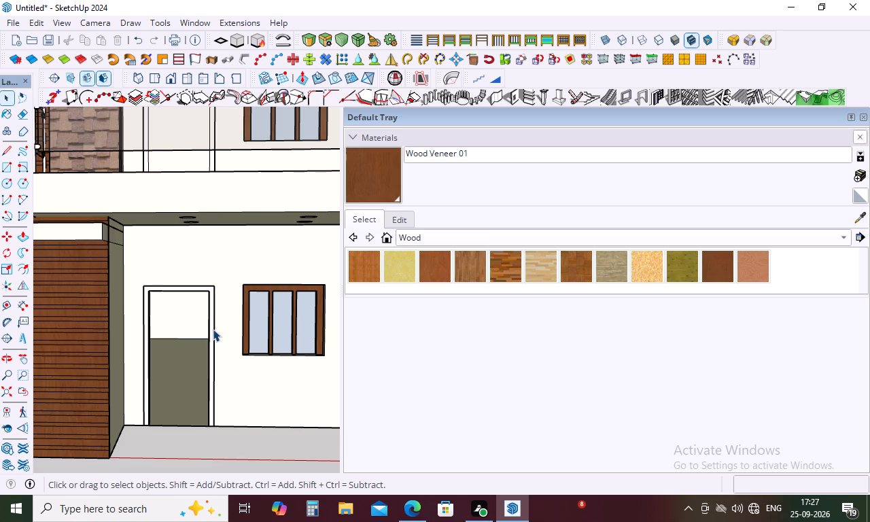
{"action": "key", "text": "r"}
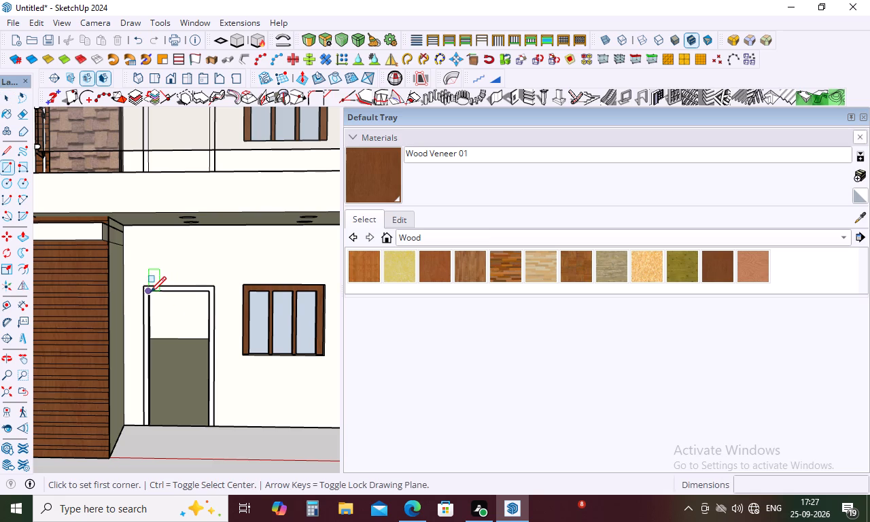
{"action": "left_click", "coordinate": [150, 292]}
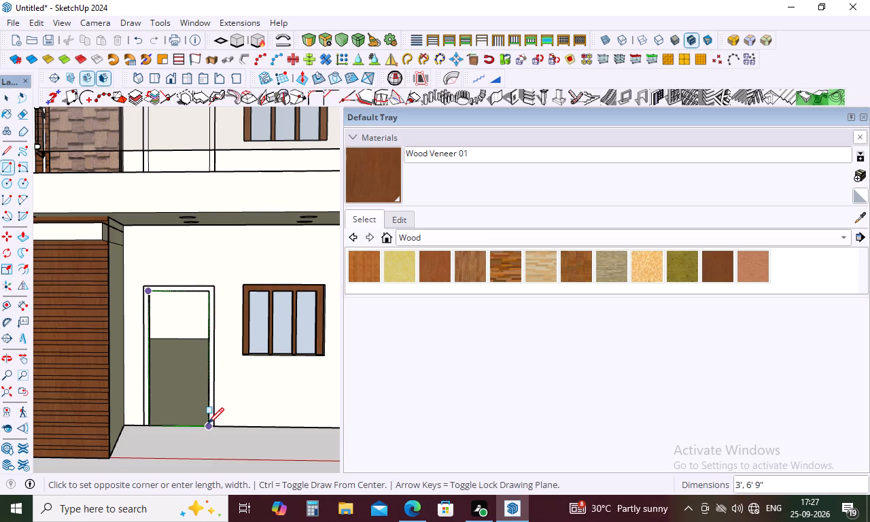
{"action": "scroll", "coordinate": [208, 423], "scroll_direction": "up", "scroll_amount": 3}
{"action": "left_click", "coordinate": [208, 424]}
{"action": "key", "text": "space"}
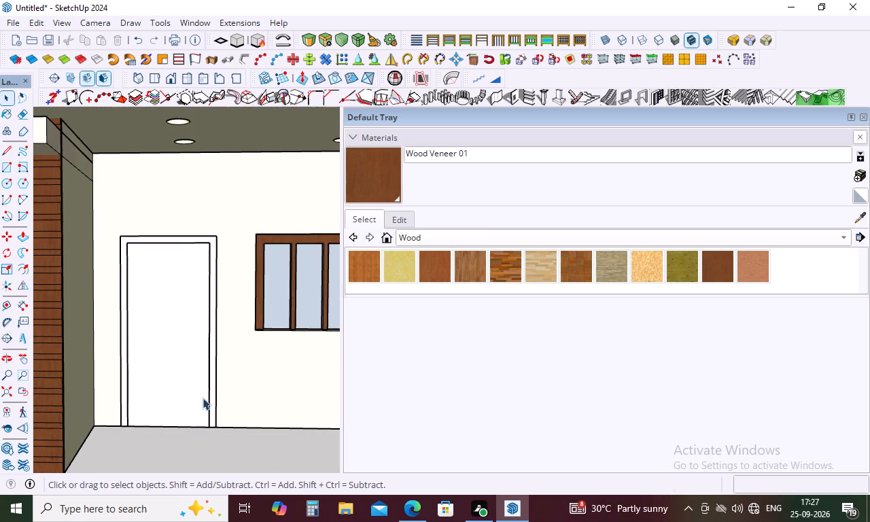
Examine the ground-floor door frame and wall groups around the new door panel.
{"action": "left_click", "coordinate": [212, 379]}
{"action": "double_click", "coordinate": [212, 379]}
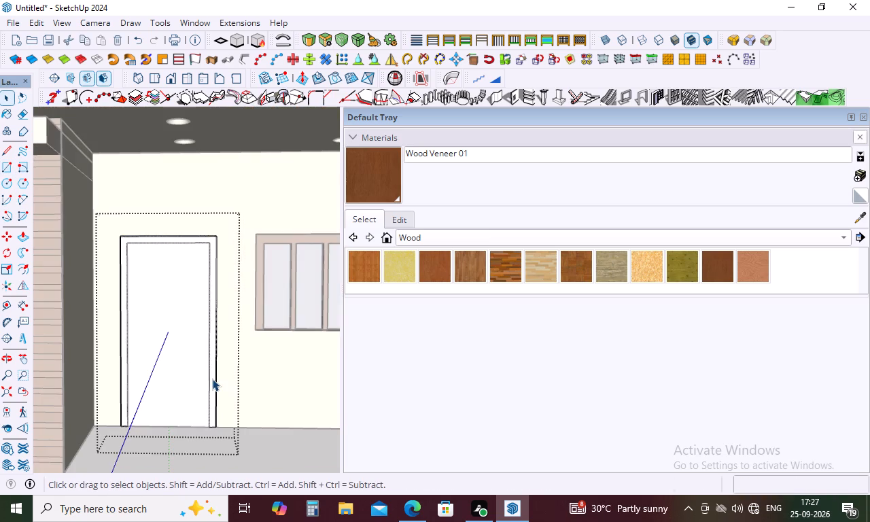
{"action": "scroll", "coordinate": [192, 332], "scroll_direction": "down", "scroll_amount": 4}
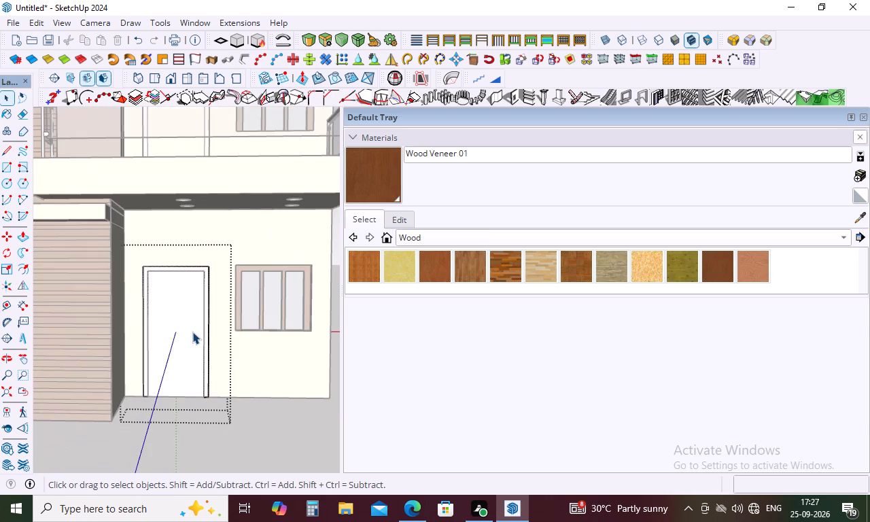
{"action": "scroll", "coordinate": [192, 332], "scroll_direction": "down", "scroll_amount": 2}
{"action": "scroll", "coordinate": [196, 327], "scroll_direction": "up", "scroll_amount": 4}
{"action": "scroll", "coordinate": [199, 321], "scroll_direction": "down", "scroll_amount": 20}
{"action": "left_click", "coordinate": [254, 338]}
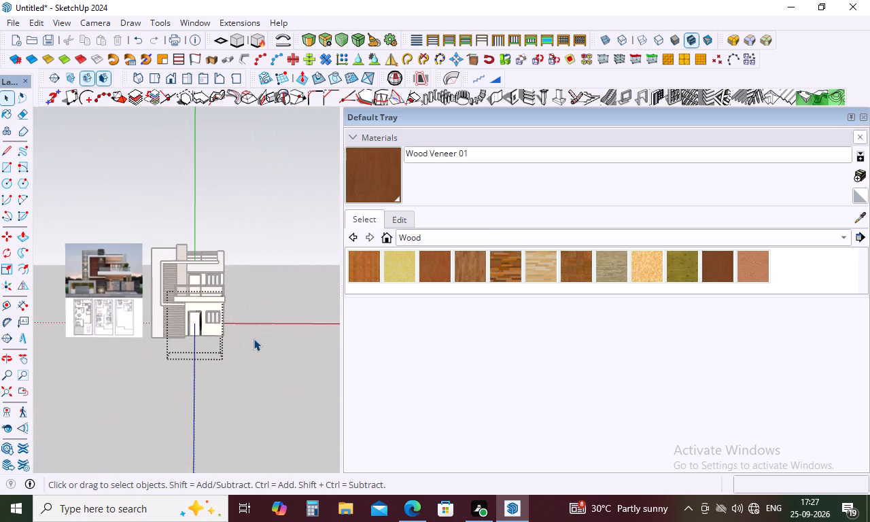
{"action": "scroll", "coordinate": [207, 319], "scroll_direction": "up", "scroll_amount": 14}
{"action": "double_click", "coordinate": [206, 339]}
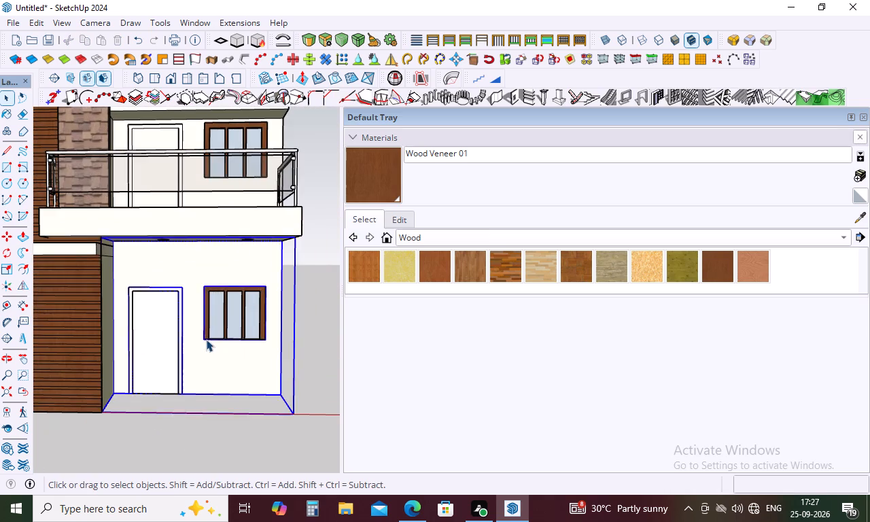
{"action": "scroll", "coordinate": [169, 337], "scroll_direction": "up", "scroll_amount": 4}
{"action": "left_click", "coordinate": [168, 334]}
{"action": "scroll", "coordinate": [169, 329], "scroll_direction": "down", "scroll_amount": 4}
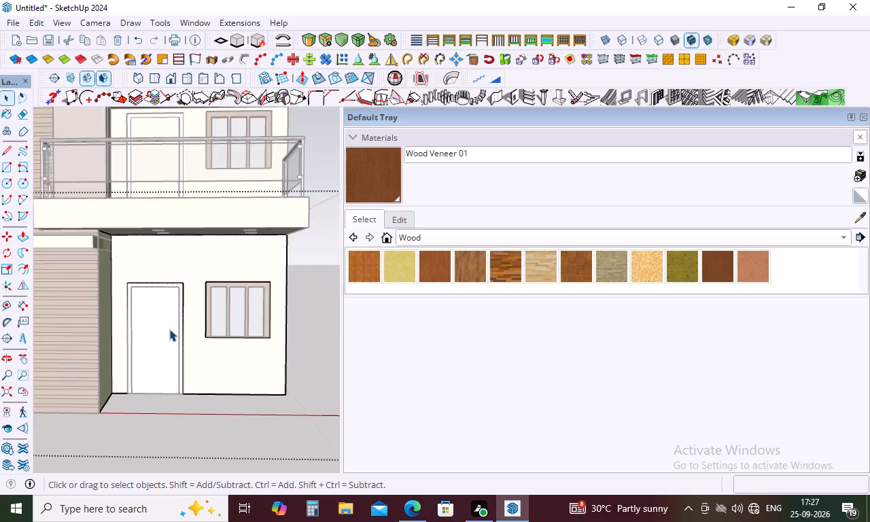
{"action": "scroll", "coordinate": [169, 328], "scroll_direction": "down", "scroll_amount": 9}
{"action": "left_click", "coordinate": [326, 399]}
{"action": "scroll", "coordinate": [160, 347], "scroll_direction": "up", "scroll_amount": 2}
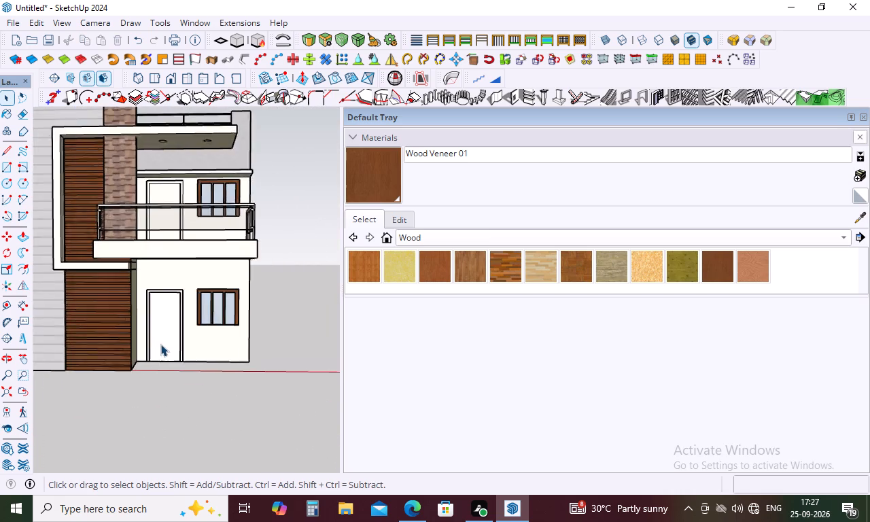
Paint the ground-floor door frame with Wood Veneer 01 from inside its group.
{"action": "scroll", "coordinate": [160, 344], "scroll_direction": "up", "scroll_amount": 7}
{"action": "left_click", "coordinate": [162, 341]}
{"action": "scroll", "coordinate": [183, 333], "scroll_direction": "up", "scroll_amount": 4}
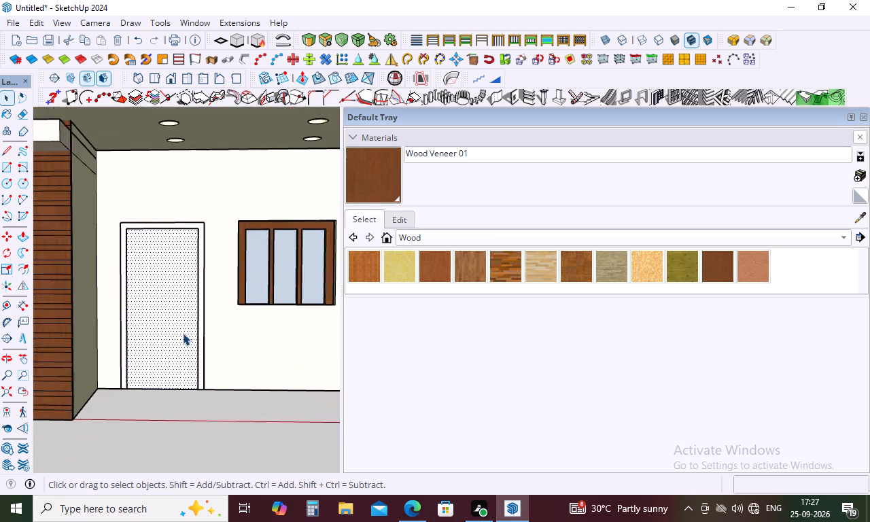
{"action": "key", "text": "space"}
{"action": "left_click", "coordinate": [209, 404]}
{"action": "left_click", "coordinate": [203, 382]}
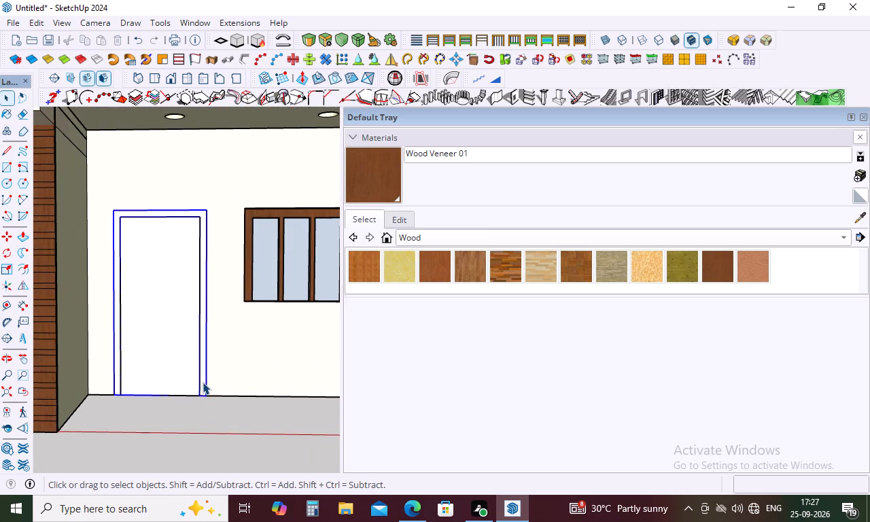
{"action": "double_click", "coordinate": [203, 382]}
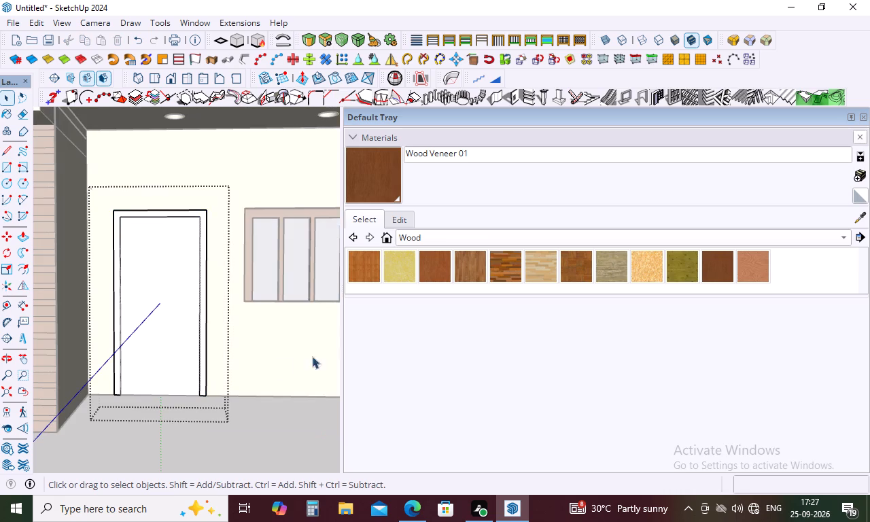
{"action": "left_click", "coordinate": [724, 270]}
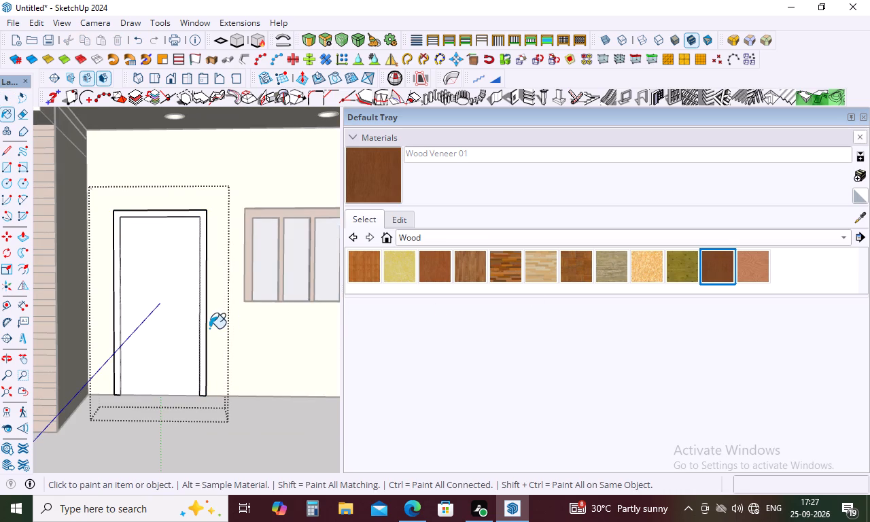
{"action": "left_click", "coordinate": [203, 337]}
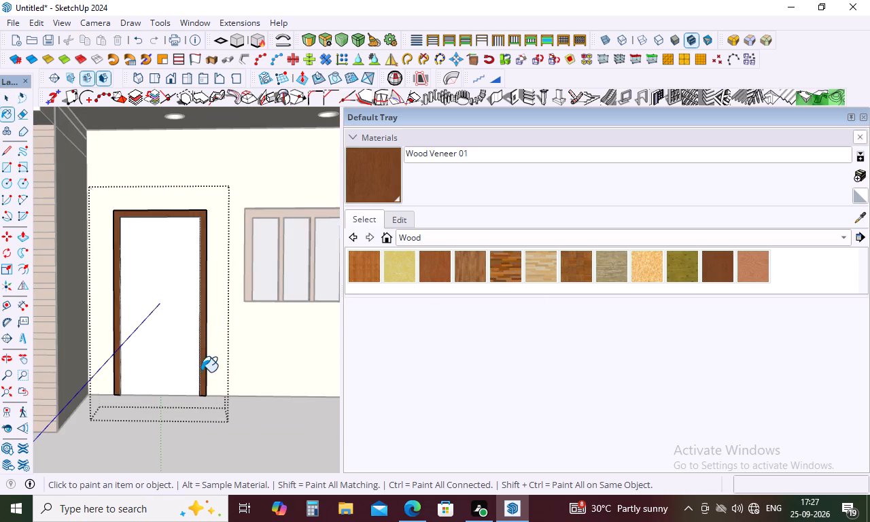
Paint the ground-floor door panel with Wood Cherry Original.
{"action": "scroll", "coordinate": [201, 372], "scroll_direction": "down", "scroll_amount": 5}
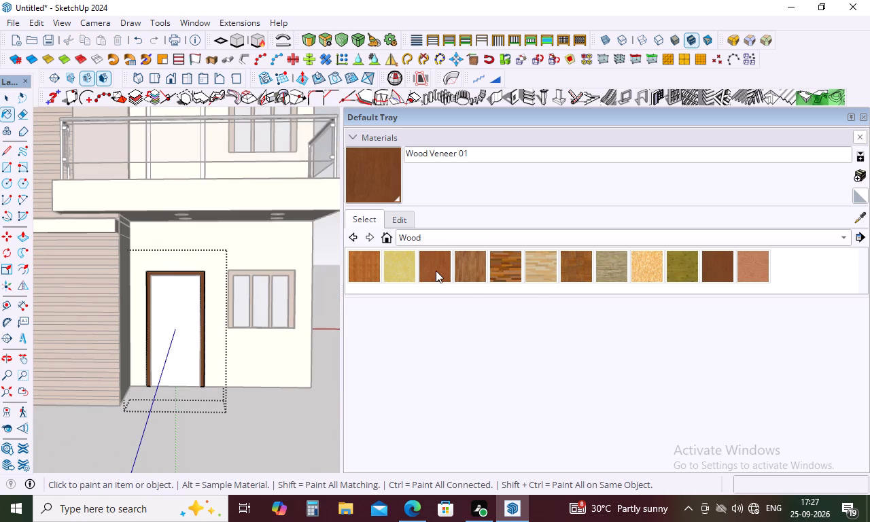
{"action": "left_click", "coordinate": [428, 272]}
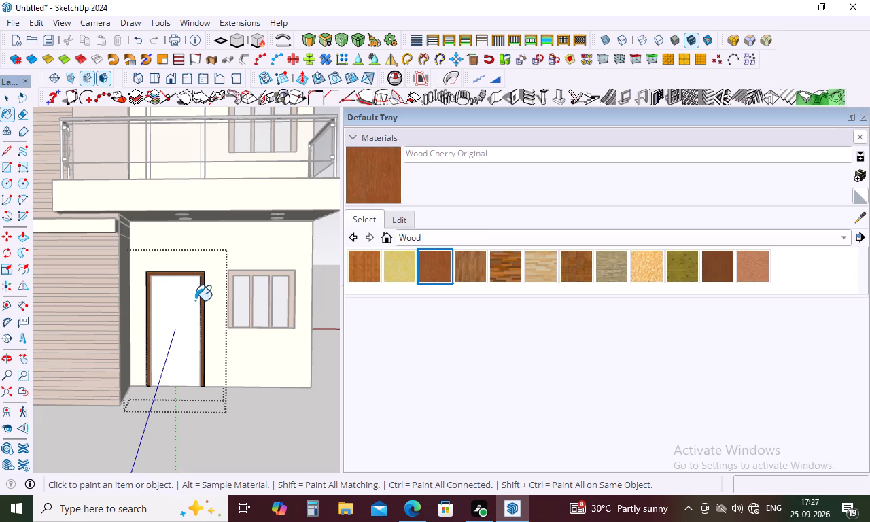
{"action": "left_click", "coordinate": [192, 302]}
{"action": "left_click", "coordinate": [181, 307]}
{"action": "key", "text": "space"}
{"action": "left_click", "coordinate": [235, 418]}
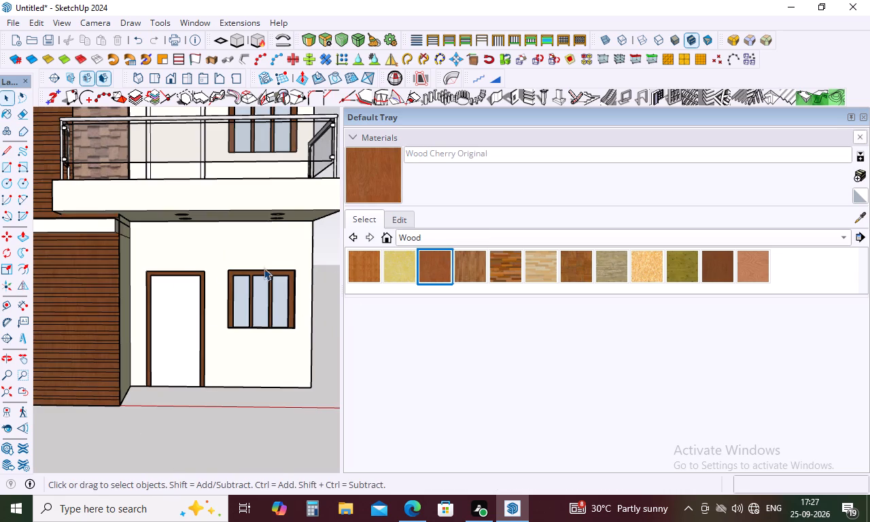
{"action": "left_click", "coordinate": [444, 267]}
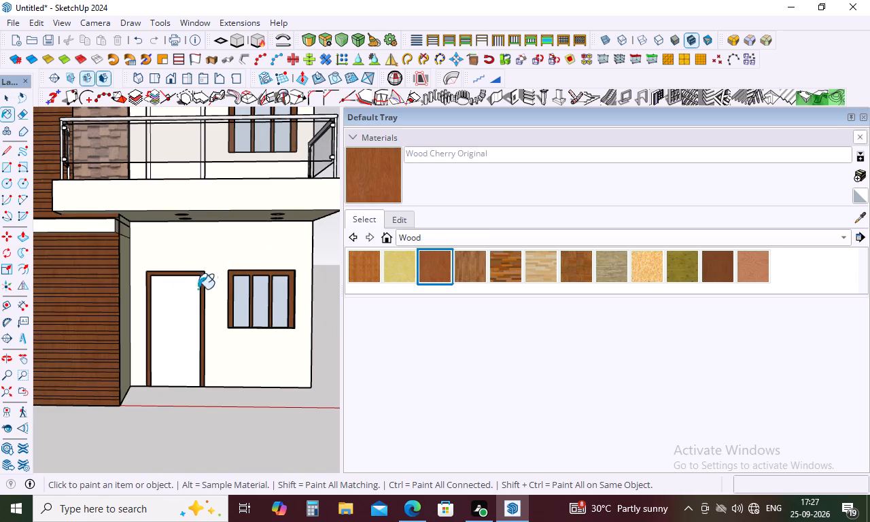
{"action": "left_click", "coordinate": [173, 313]}
Delete the wall face inside the first-floor door frame's opening from within the wall group.
{"action": "scroll", "coordinate": [198, 321], "scroll_direction": "down", "scroll_amount": 9}
{"action": "middle_click_drag", "start_coordinate": [249, 324], "coordinate": [250, 398]}
{"action": "scroll", "coordinate": [181, 252], "scroll_direction": "up", "scroll_amount": 4}
{"action": "middle_click_drag", "start_coordinate": [204, 239], "coordinate": [210, 226]}
{"action": "scroll", "coordinate": [210, 226], "scroll_direction": "up", "scroll_amount": 4}
{"action": "middle_click_drag", "start_coordinate": [220, 249], "coordinate": [224, 241]}
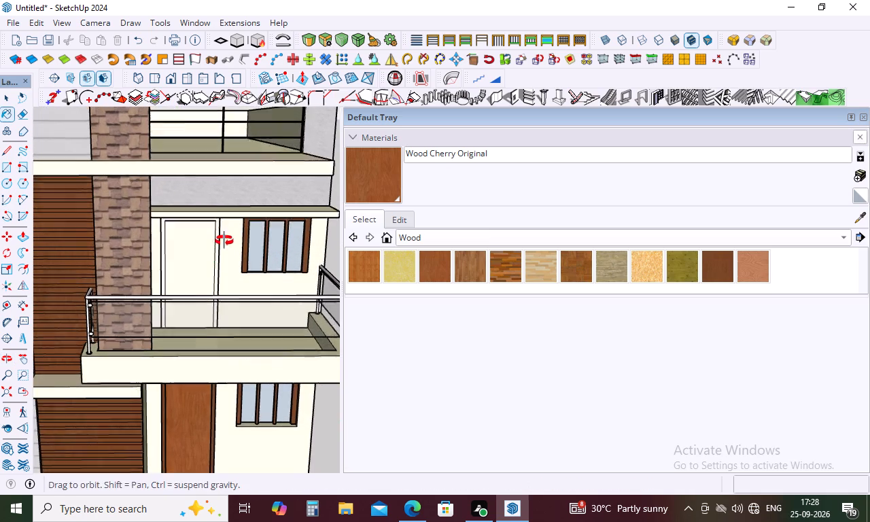
{"action": "middle_click_drag", "start_coordinate": [224, 241], "coordinate": [224, 200]}
{"action": "scroll", "coordinate": [227, 236], "scroll_direction": "up", "scroll_amount": 5}
{"action": "key", "text": "space"}
{"action": "scroll", "coordinate": [198, 245], "scroll_direction": "up", "scroll_amount": 3}
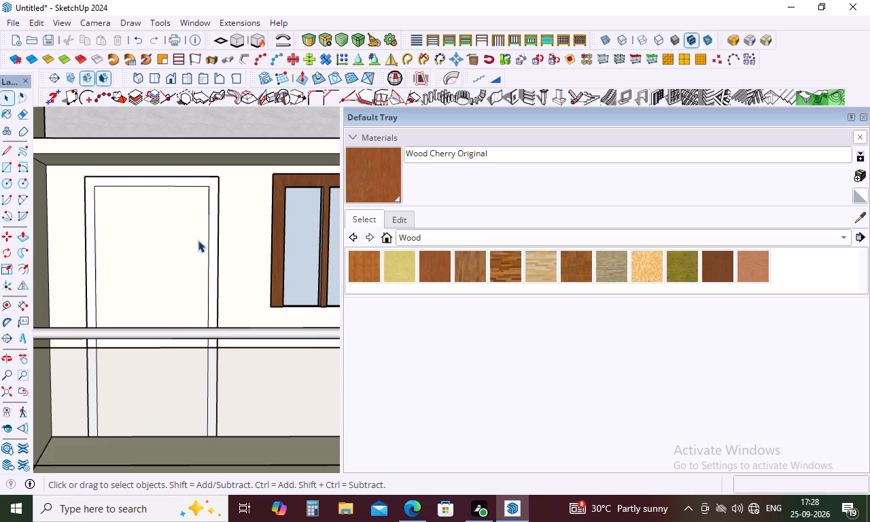
{"action": "double_click", "coordinate": [198, 240]}
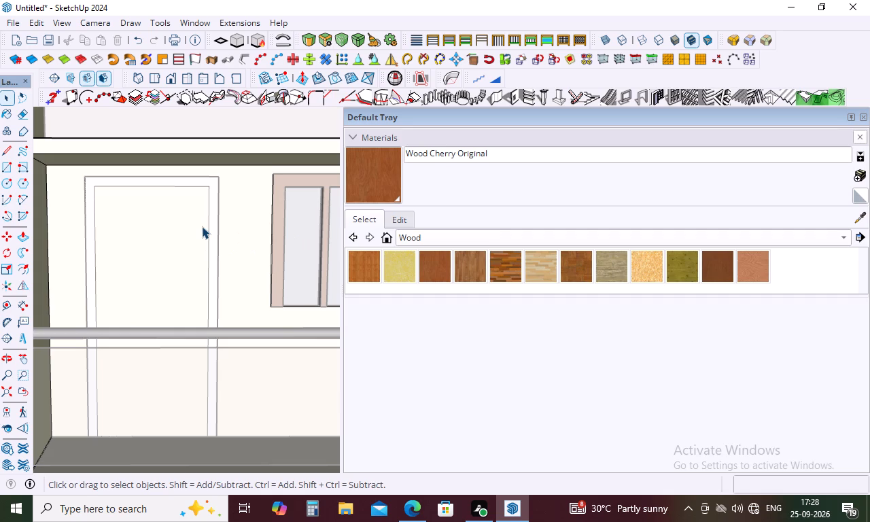
{"action": "left_click", "coordinate": [202, 226]}
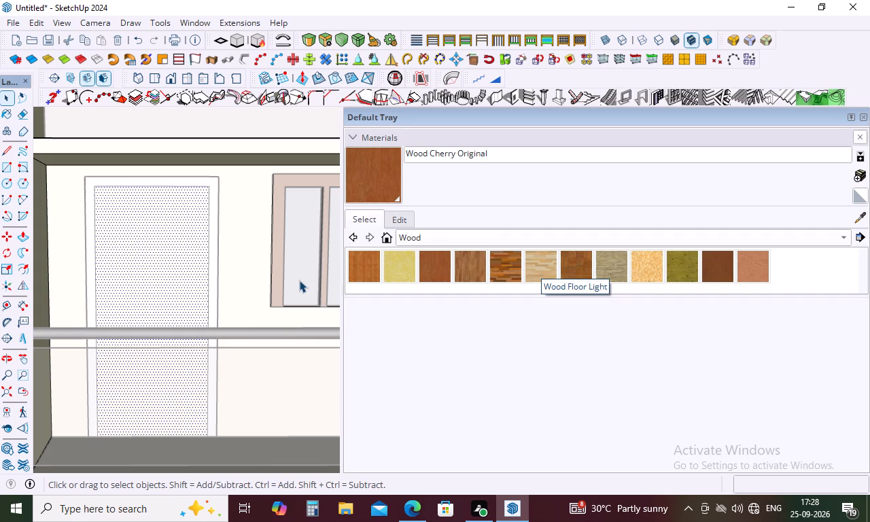
{"action": "key", "text": "Delete"}
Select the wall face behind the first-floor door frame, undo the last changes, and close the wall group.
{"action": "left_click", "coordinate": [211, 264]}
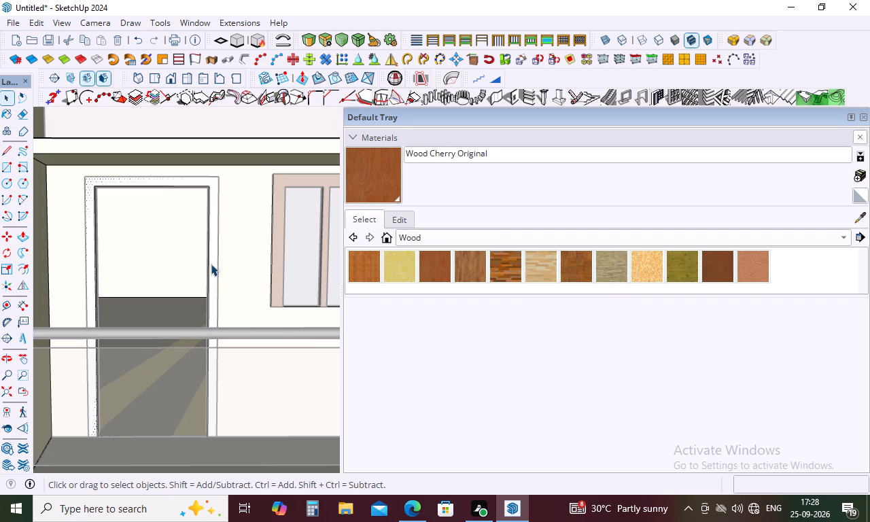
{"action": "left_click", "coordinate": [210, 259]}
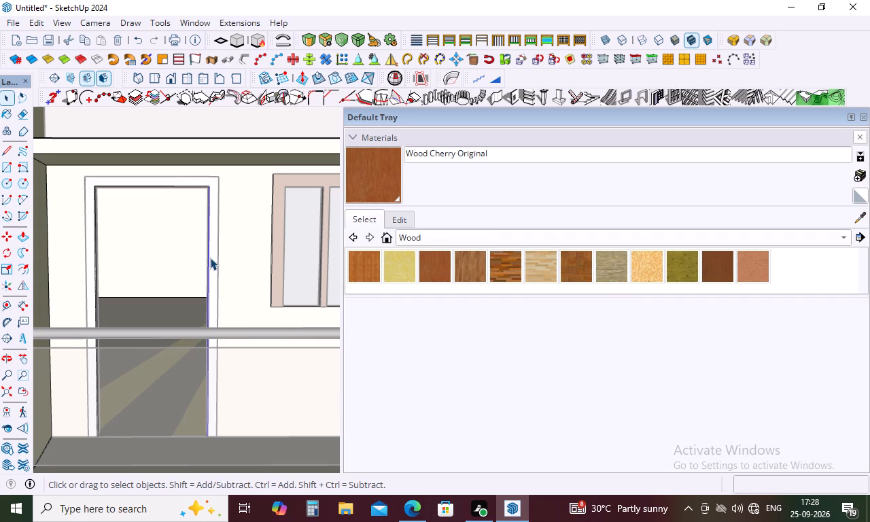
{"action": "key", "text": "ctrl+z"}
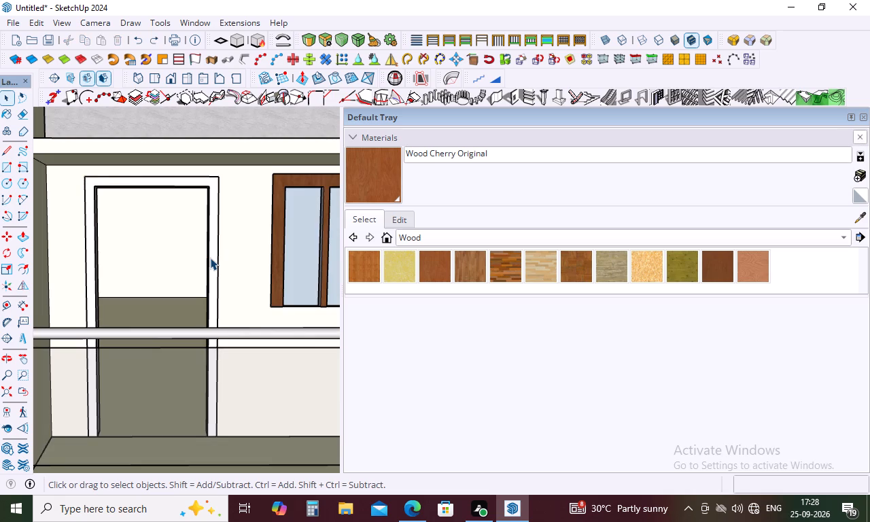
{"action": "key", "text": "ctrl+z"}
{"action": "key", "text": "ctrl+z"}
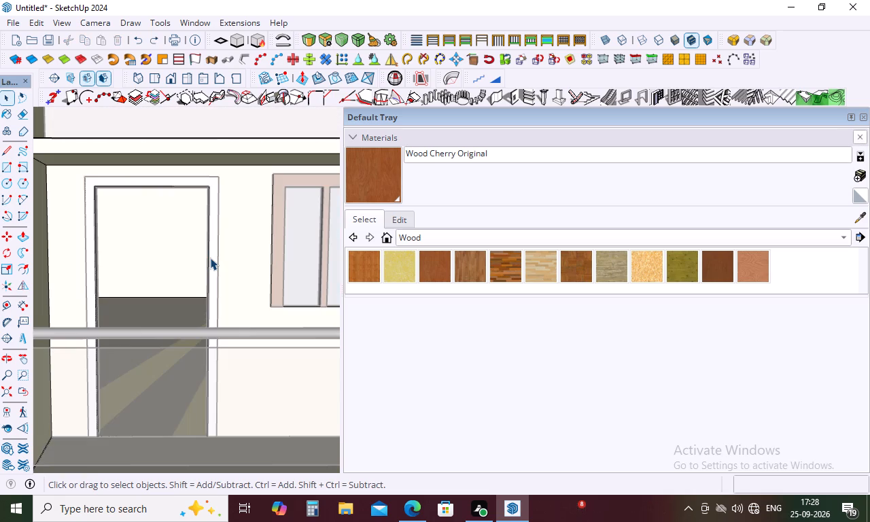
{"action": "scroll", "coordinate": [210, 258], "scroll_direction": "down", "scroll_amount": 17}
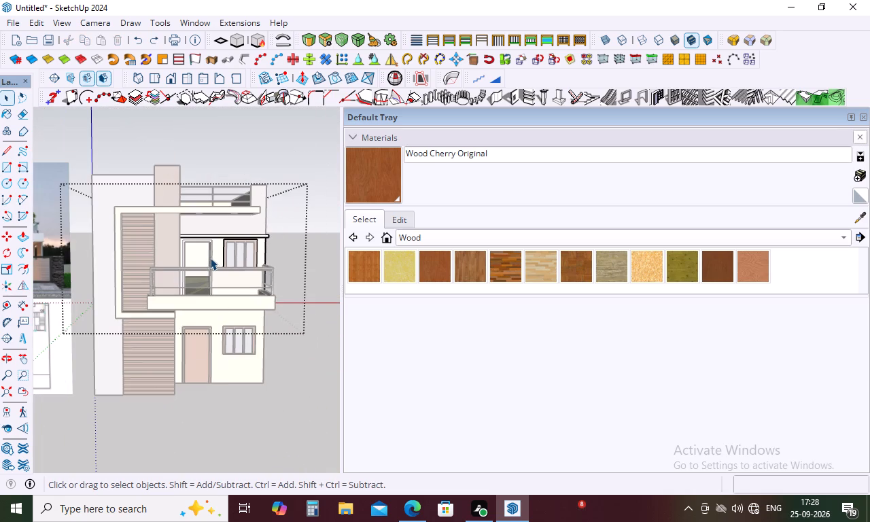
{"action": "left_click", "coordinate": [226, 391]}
Paint the first-floor door frame with Wood Veneer 01 from inside its group.
{"action": "scroll", "coordinate": [190, 231], "scroll_direction": "up", "scroll_amount": 9}
{"action": "middle_click_drag", "start_coordinate": [213, 254], "coordinate": [220, 285]}
{"action": "scroll", "coordinate": [172, 273], "scroll_direction": "down", "scroll_amount": 5}
{"action": "scroll", "coordinate": [199, 358], "scroll_direction": "up", "scroll_amount": 5}
{"action": "double_click", "coordinate": [241, 349]}
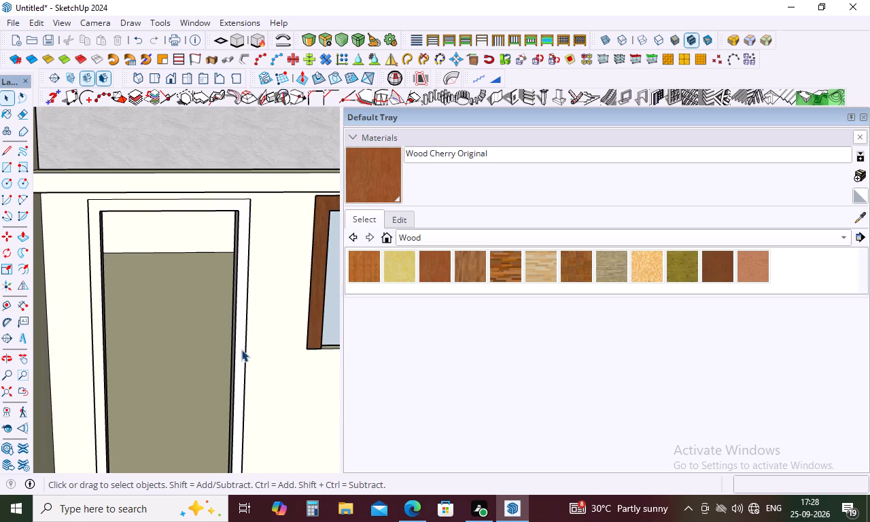
{"action": "left_click", "coordinate": [713, 275]}
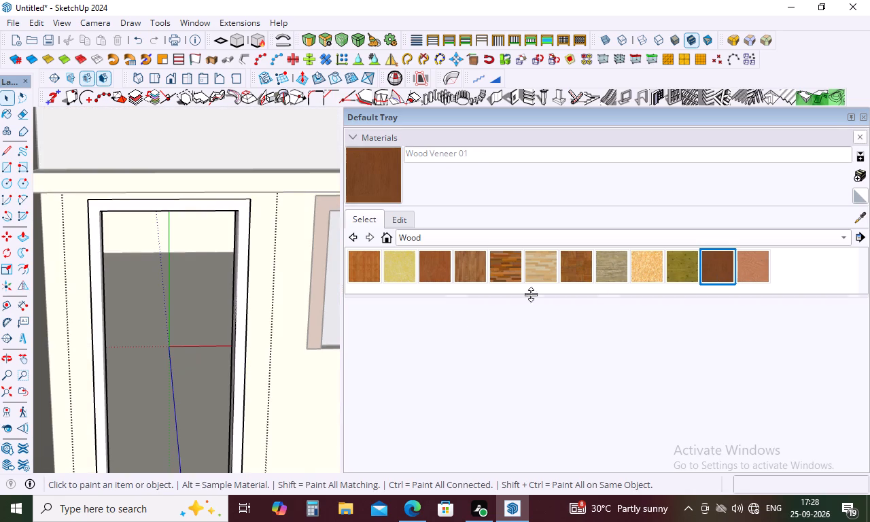
{"action": "left_click", "coordinate": [241, 331]}
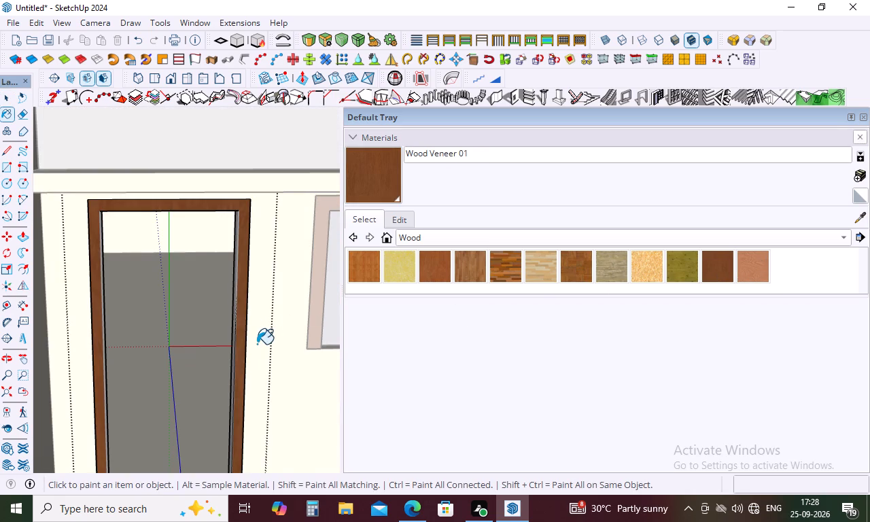
{"action": "key", "text": "space"}
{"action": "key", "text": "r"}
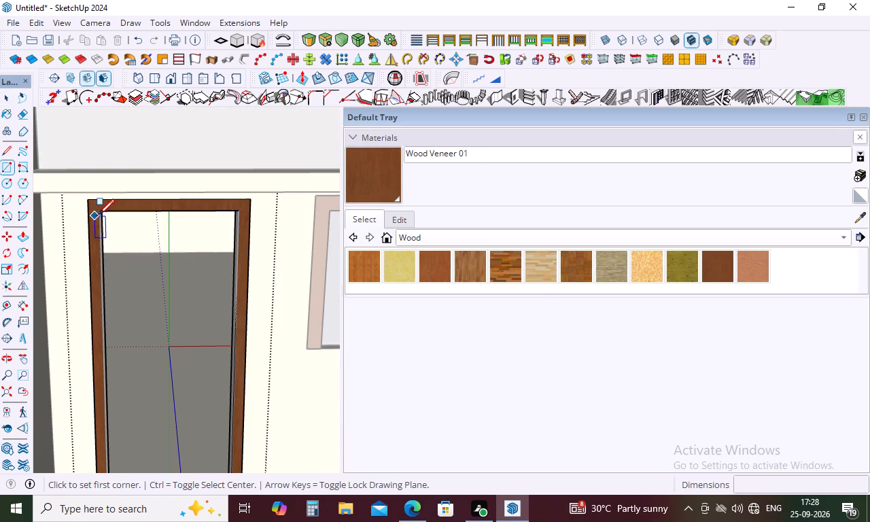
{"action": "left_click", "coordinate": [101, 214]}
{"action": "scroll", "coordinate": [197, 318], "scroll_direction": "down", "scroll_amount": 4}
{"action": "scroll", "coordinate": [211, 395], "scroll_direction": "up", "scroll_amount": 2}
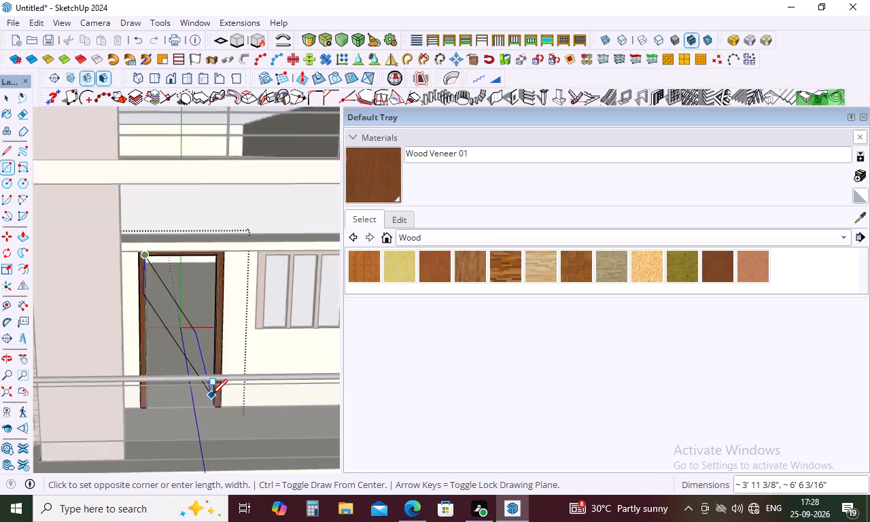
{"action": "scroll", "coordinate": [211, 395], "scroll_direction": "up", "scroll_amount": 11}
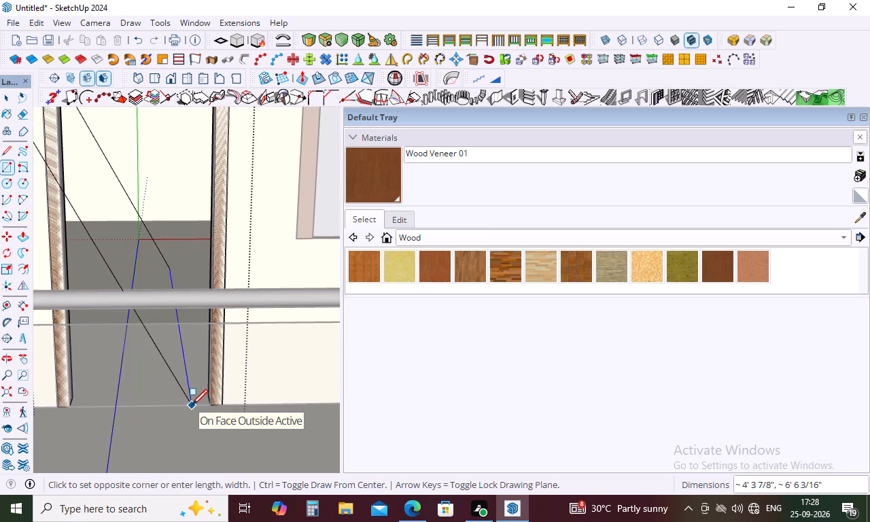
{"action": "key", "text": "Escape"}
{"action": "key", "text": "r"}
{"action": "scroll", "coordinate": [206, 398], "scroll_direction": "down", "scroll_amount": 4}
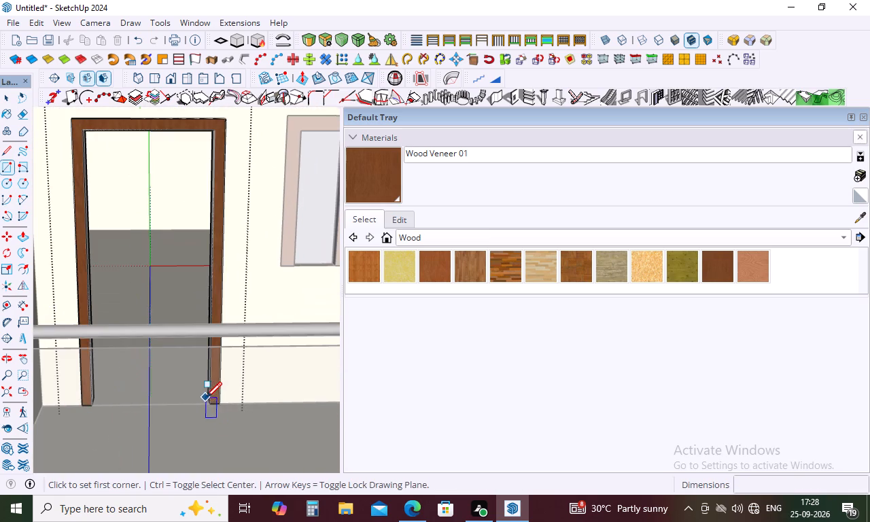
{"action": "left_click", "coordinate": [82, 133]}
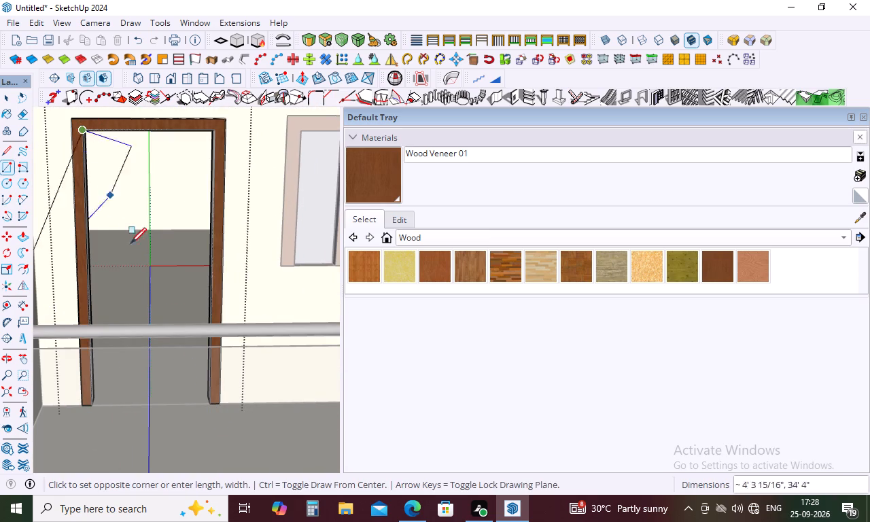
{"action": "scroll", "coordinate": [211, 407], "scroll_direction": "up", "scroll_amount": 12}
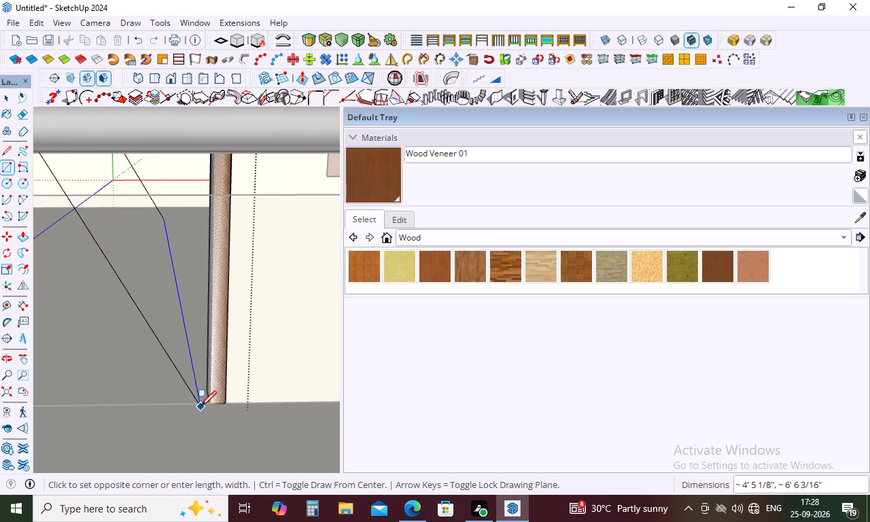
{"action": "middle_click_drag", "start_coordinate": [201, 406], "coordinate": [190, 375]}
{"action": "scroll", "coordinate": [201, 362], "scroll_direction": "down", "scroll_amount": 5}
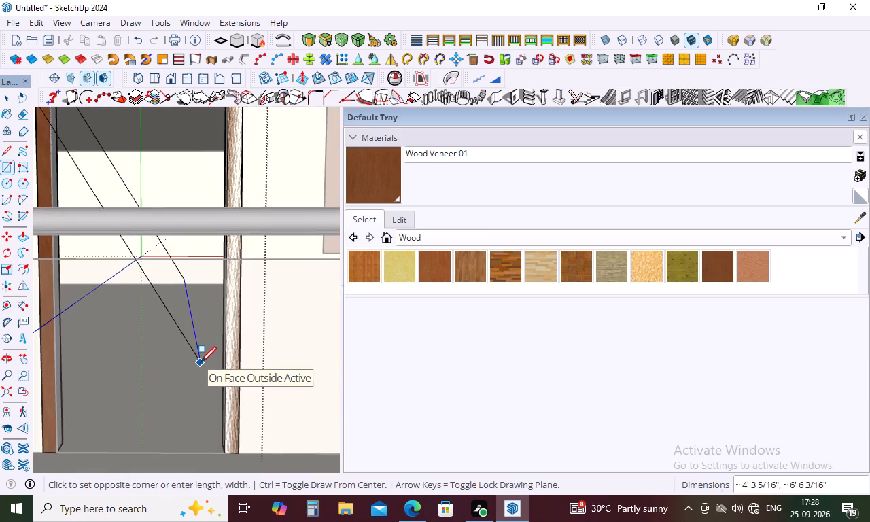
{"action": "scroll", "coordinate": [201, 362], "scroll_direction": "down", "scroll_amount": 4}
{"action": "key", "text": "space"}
Delete the wall face behind the first-floor door frame inside the wall group.
{"action": "scroll", "coordinate": [224, 345], "scroll_direction": "down", "scroll_amount": 19}
{"action": "scroll", "coordinate": [222, 341], "scroll_direction": "down", "scroll_amount": 5}
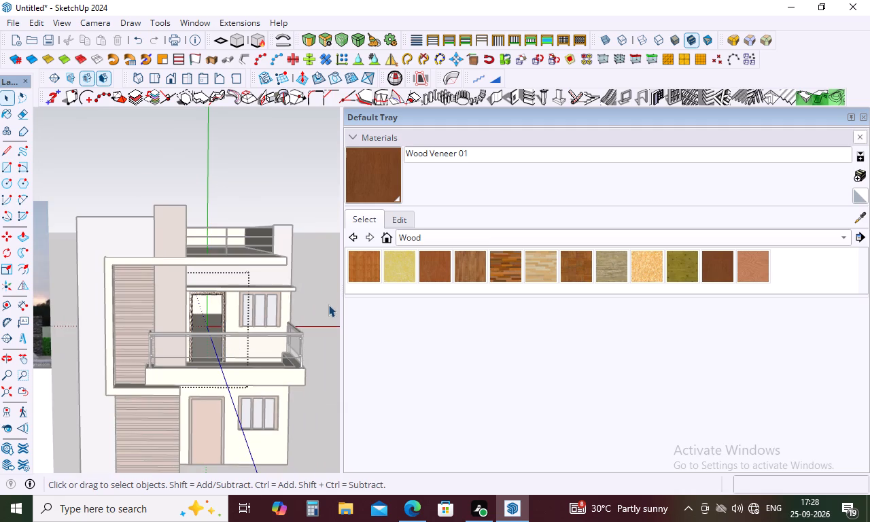
{"action": "left_click", "coordinate": [329, 304]}
{"action": "double_click", "coordinate": [232, 312]}
{"action": "scroll", "coordinate": [230, 312], "scroll_direction": "up", "scroll_amount": 4}
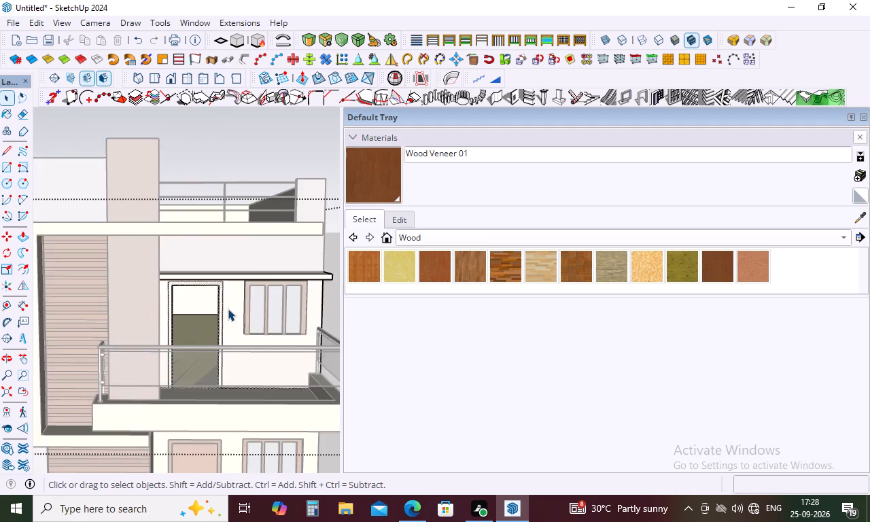
{"action": "scroll", "coordinate": [226, 310], "scroll_direction": "up", "scroll_amount": 10}
{"action": "left_click", "coordinate": [210, 326]}
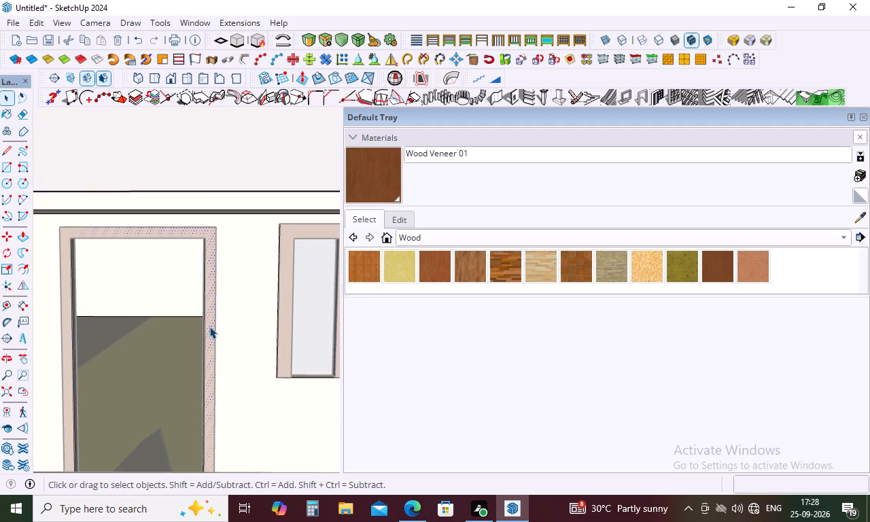
{"action": "key", "text": "Delete"}
{"action": "left_click", "coordinate": [209, 326]}
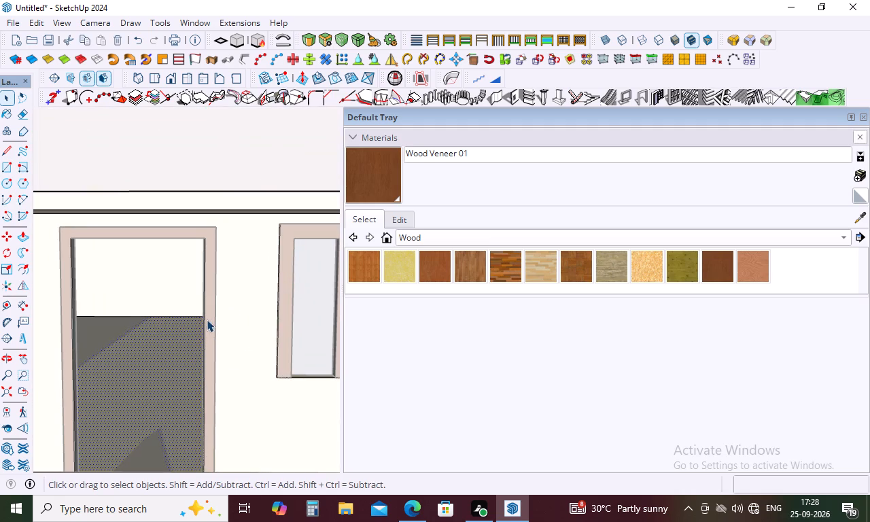
{"action": "scroll", "coordinate": [206, 315], "scroll_direction": "down", "scroll_amount": 15}
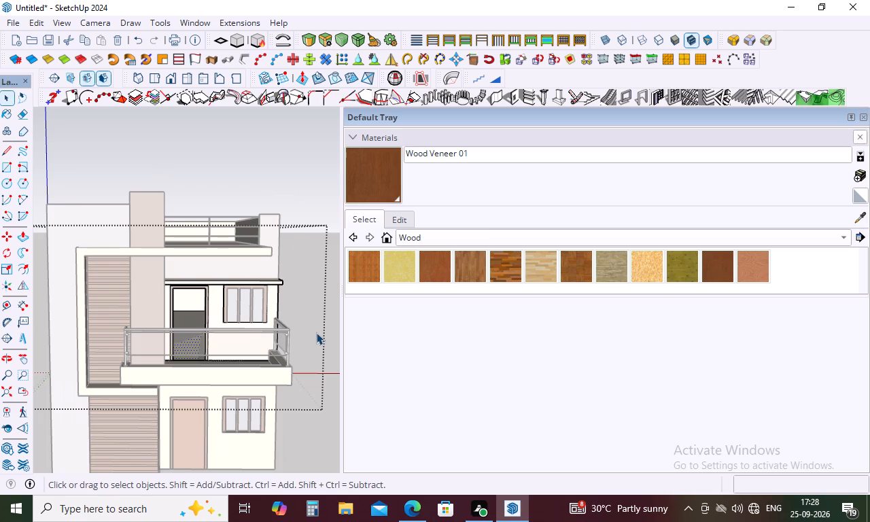
{"action": "left_click", "coordinate": [316, 332]}
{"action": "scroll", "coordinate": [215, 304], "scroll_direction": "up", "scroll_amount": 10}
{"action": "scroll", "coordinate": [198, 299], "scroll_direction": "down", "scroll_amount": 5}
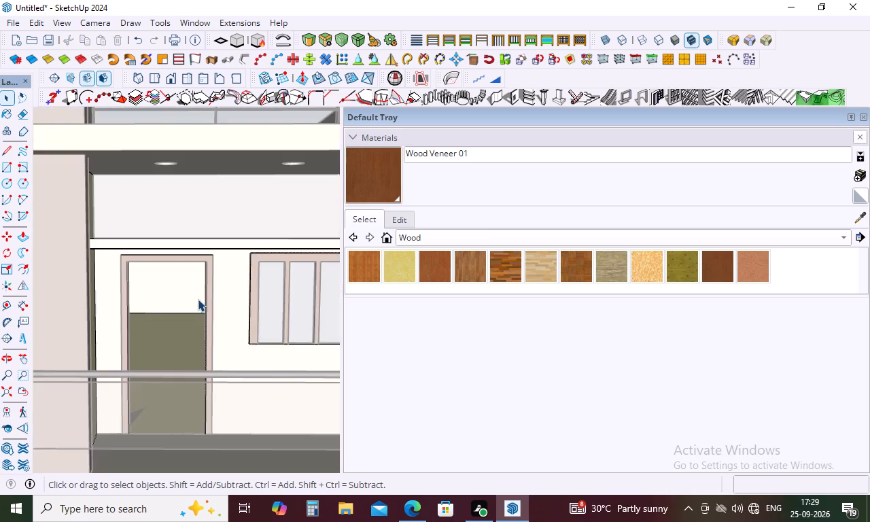
Draw a 3' by 6' 9" rectangle filling the opening of the first-floor door frame.
{"action": "scroll", "coordinate": [198, 299], "scroll_direction": "down", "scroll_amount": 10}
{"action": "left_click", "coordinate": [275, 371]}
{"action": "scroll", "coordinate": [201, 292], "scroll_direction": "up", "scroll_amount": 8}
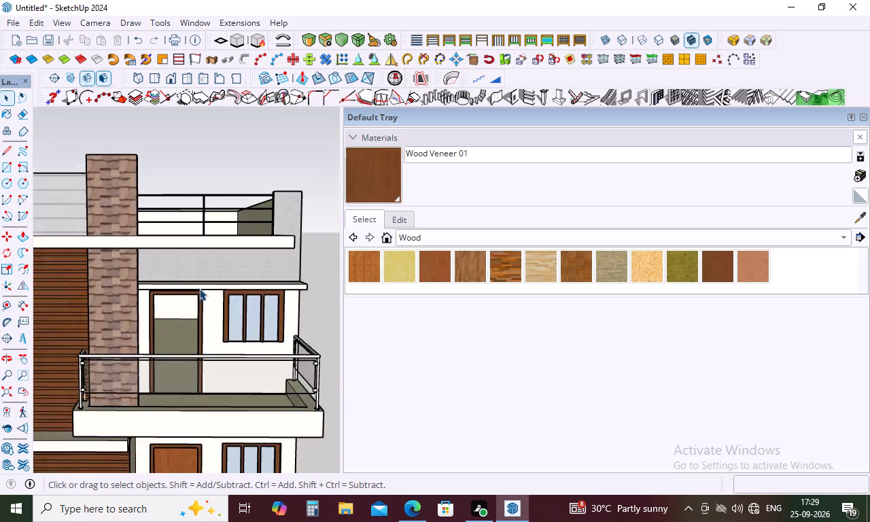
{"action": "scroll", "coordinate": [199, 288], "scroll_direction": "up", "scroll_amount": 12}
{"action": "scroll", "coordinate": [203, 315], "scroll_direction": "down", "scroll_amount": 4}
{"action": "scroll", "coordinate": [126, 374], "scroll_direction": "up", "scroll_amount": 3}
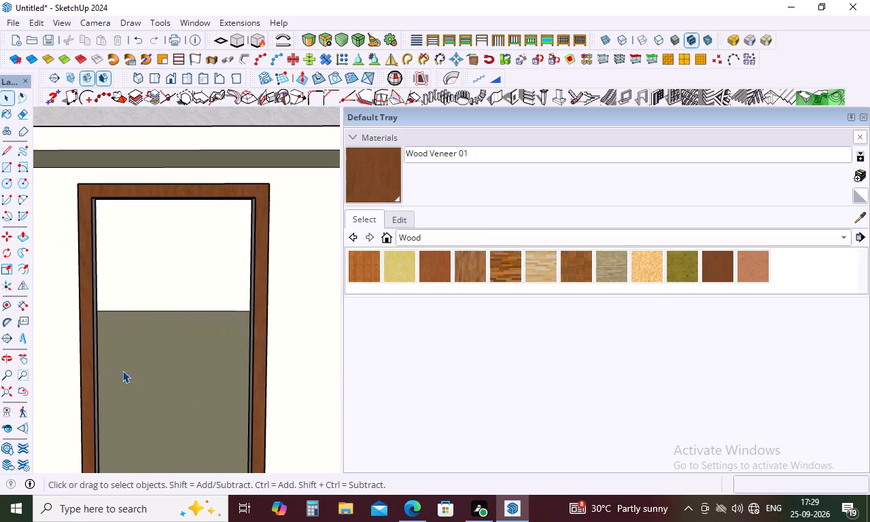
{"action": "key", "text": "r"}
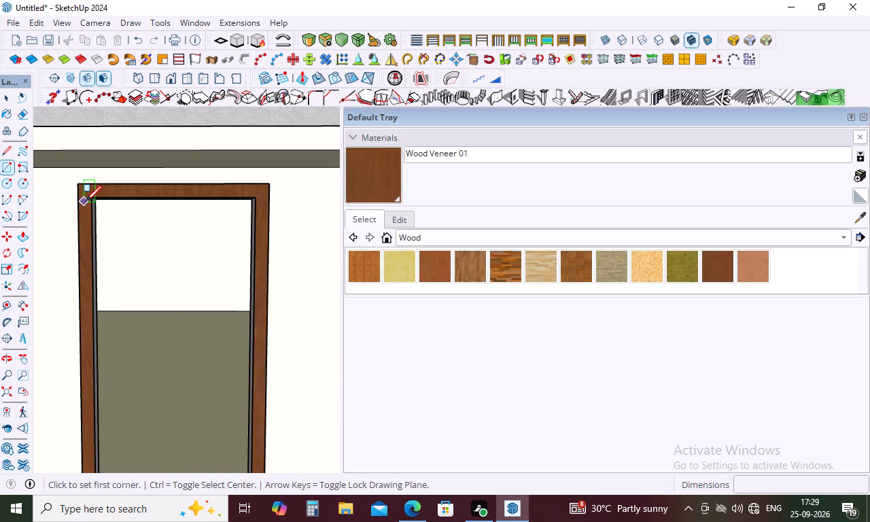
{"action": "left_click", "coordinate": [90, 200]}
{"action": "scroll", "coordinate": [135, 220], "scroll_direction": "down", "scroll_amount": 3}
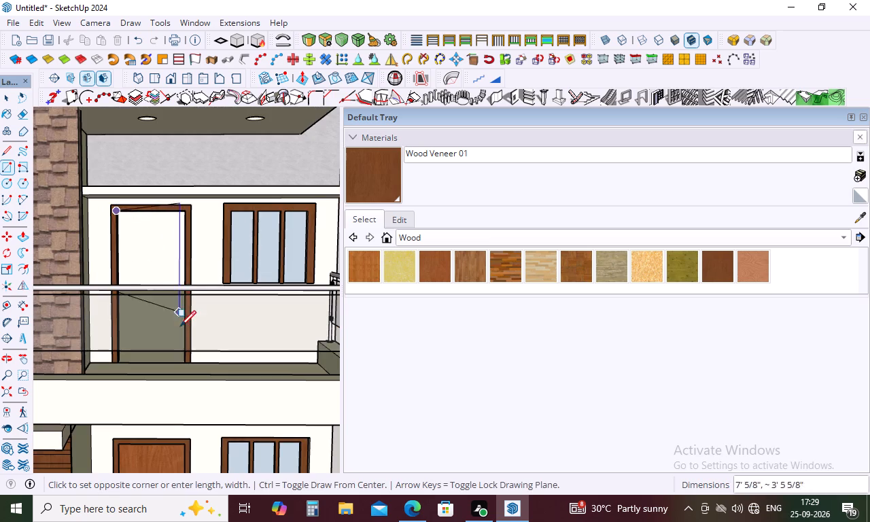
{"action": "scroll", "coordinate": [188, 363], "scroll_direction": "up", "scroll_amount": 4}
{"action": "left_click", "coordinate": [188, 362]}
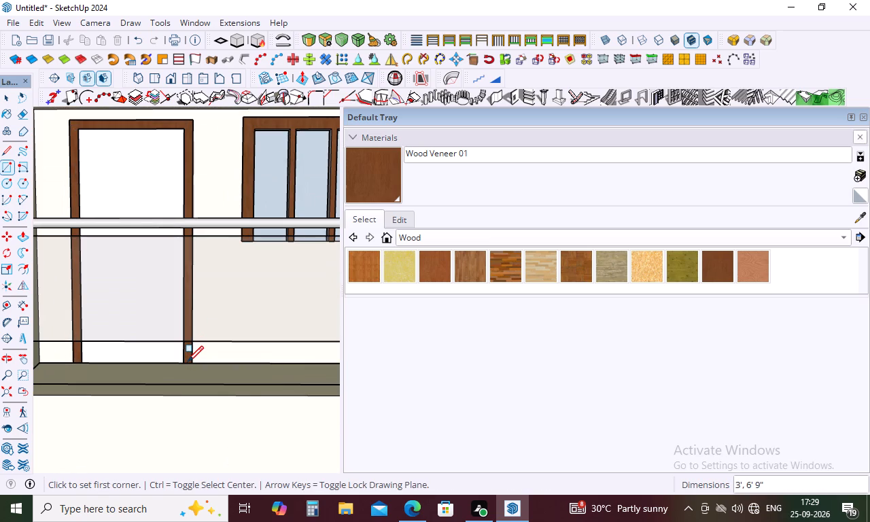
Paint the first-floor door panel with Wood Cherry Original.
{"action": "left_click", "coordinate": [430, 273]}
{"action": "left_click", "coordinate": [139, 296]}
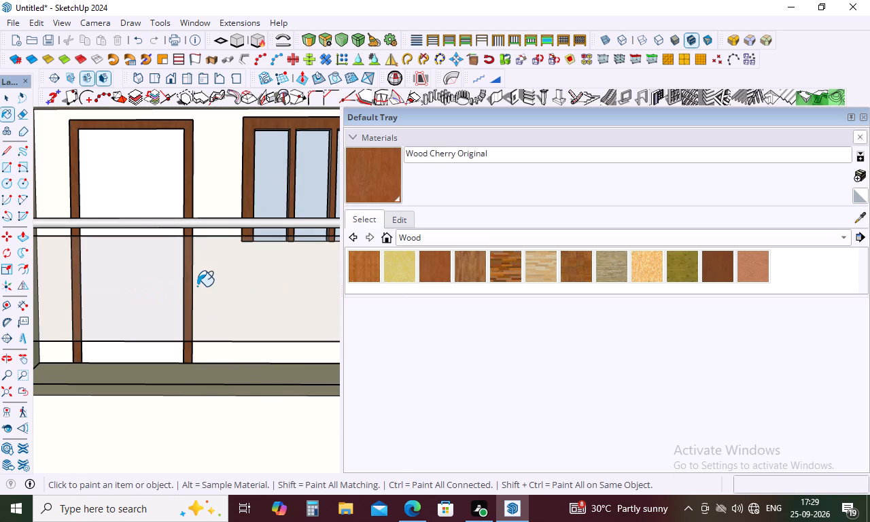
{"action": "left_click", "coordinate": [169, 285]}
{"action": "left_click", "coordinate": [167, 282]}
{"action": "scroll", "coordinate": [151, 249], "scroll_direction": "down", "scroll_amount": 4}
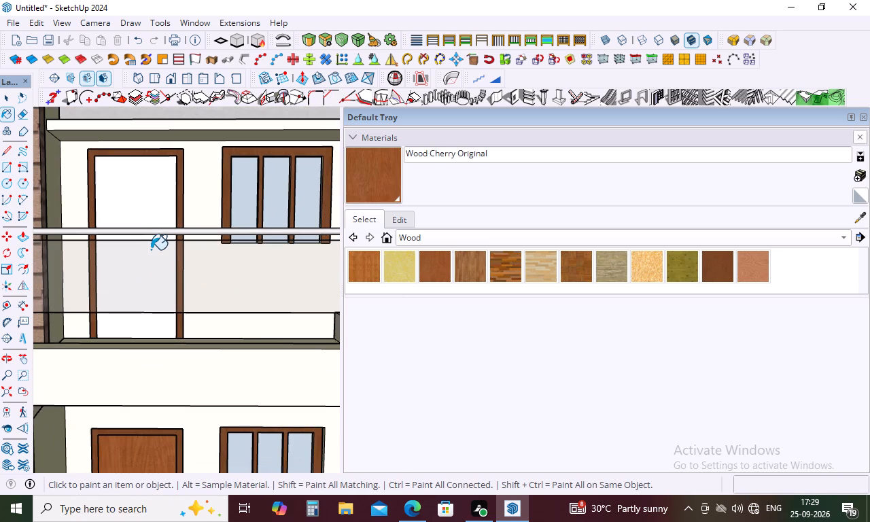
{"action": "left_click", "coordinate": [151, 249]}
{"action": "left_click", "coordinate": [140, 201]}
{"action": "scroll", "coordinate": [184, 270], "scroll_direction": "down", "scroll_amount": 4}
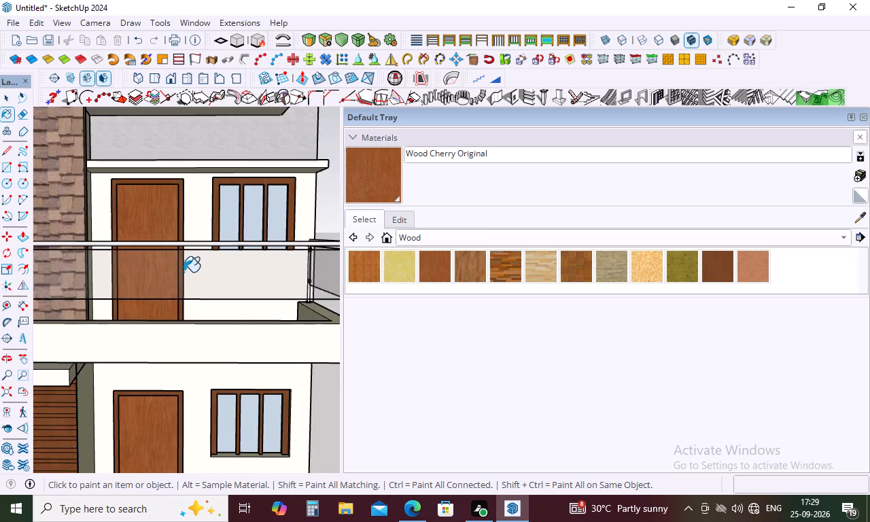
Delete the reference image with the elevation photo and floor plans standing beside the house.
{"action": "scroll", "coordinate": [198, 290], "scroll_direction": "down", "scroll_amount": 3}
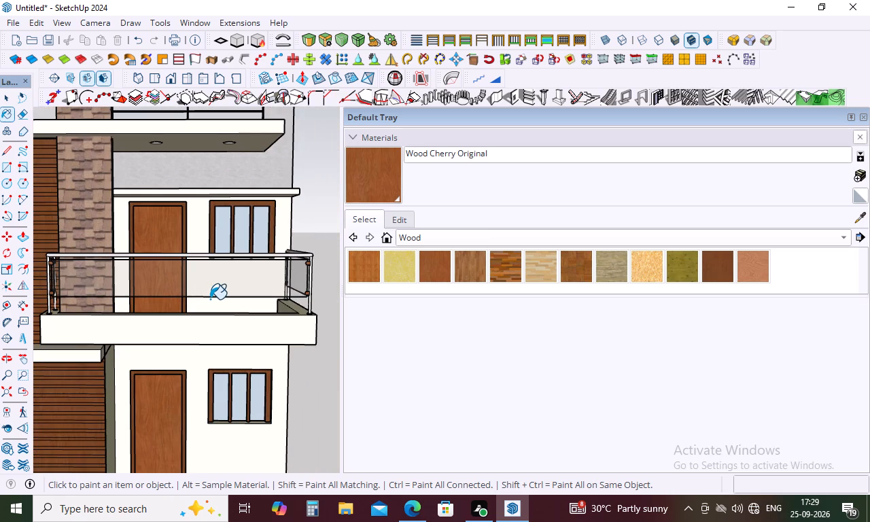
{"action": "middle_click_drag", "start_coordinate": [209, 299], "coordinate": [211, 322]}
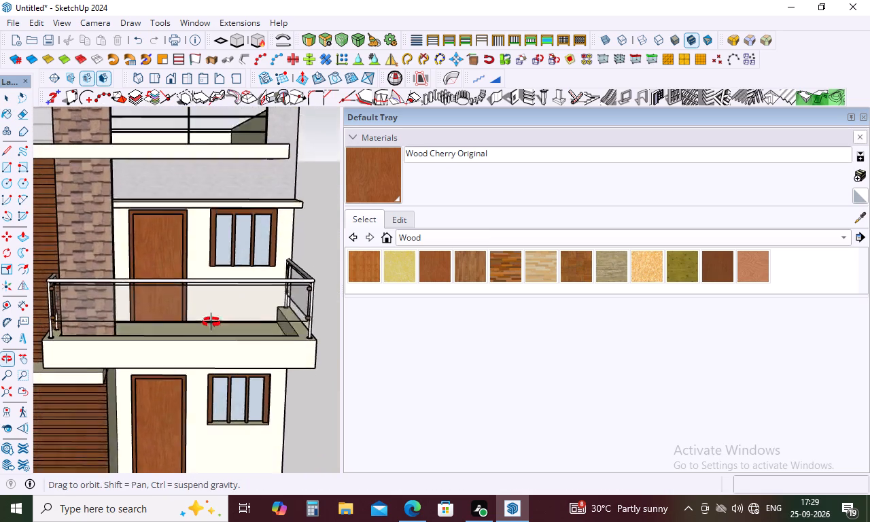
{"action": "middle_click_drag", "start_coordinate": [211, 322], "coordinate": [219, 292]}
{"action": "scroll", "coordinate": [220, 292], "scroll_direction": "down", "scroll_amount": 9}
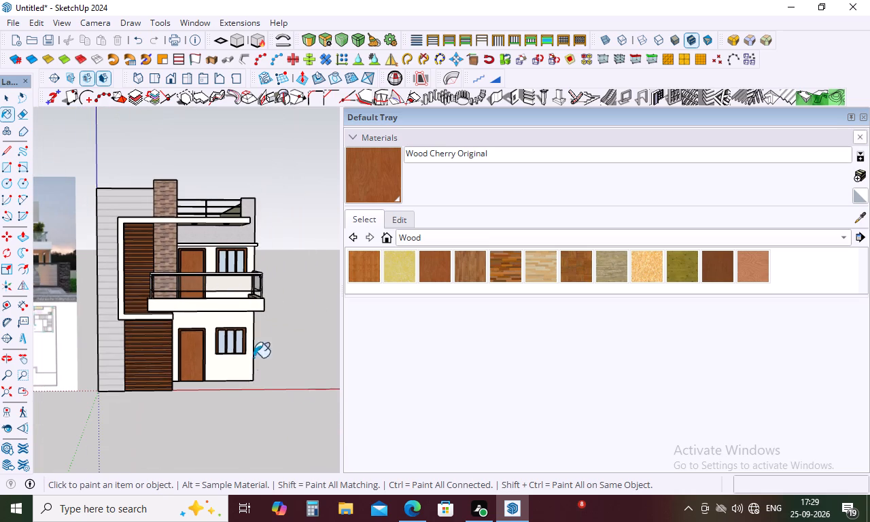
{"action": "key", "text": "space"}
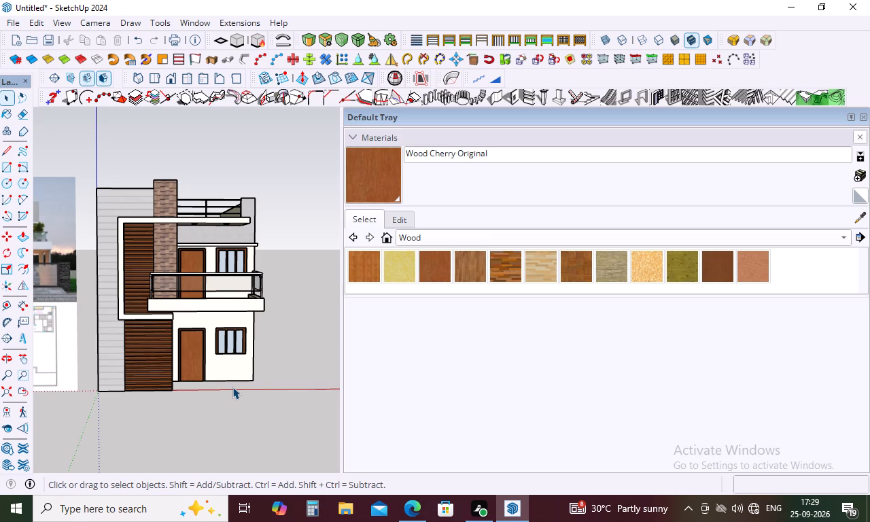
{"action": "scroll", "coordinate": [270, 362], "scroll_direction": "down", "scroll_amount": 4}
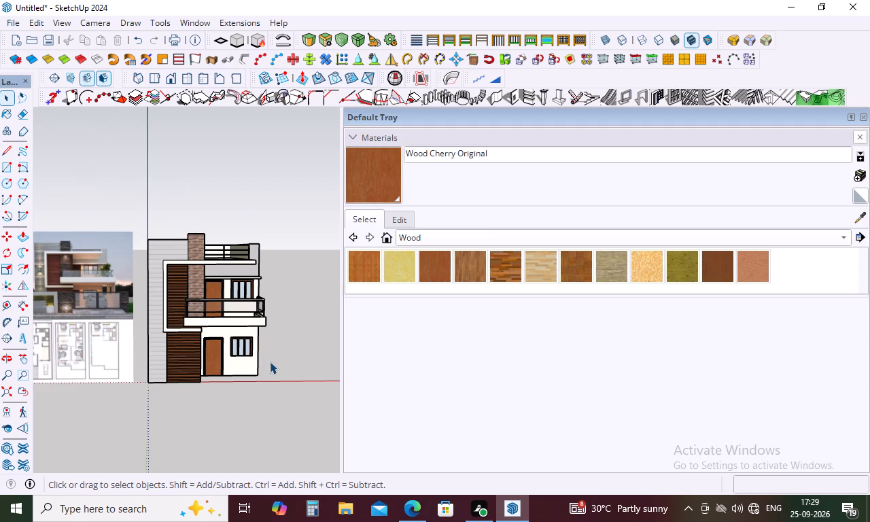
{"action": "scroll", "coordinate": [270, 362], "scroll_direction": "down", "scroll_amount": 2}
{"action": "left_click", "coordinate": [118, 360]}
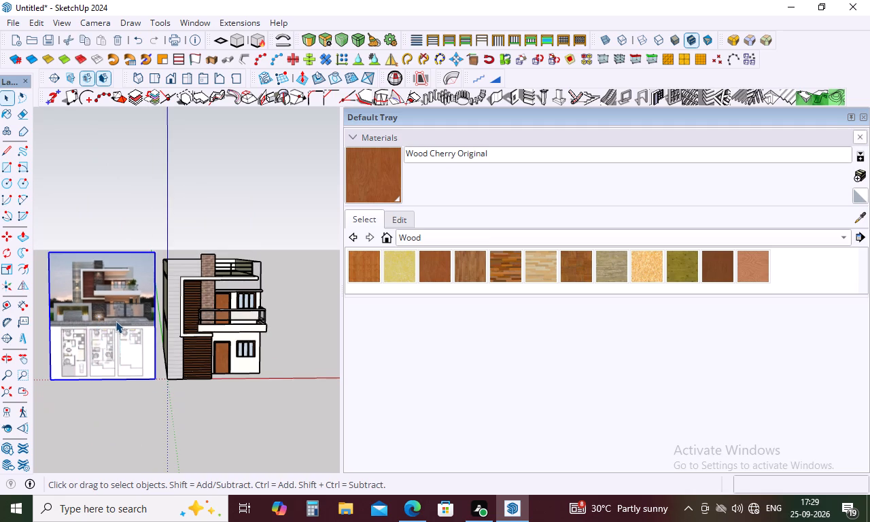
{"action": "key", "text": "Delete"}
Examine the house model from above, the front and its side walls.
{"action": "middle_click_drag", "start_coordinate": [230, 383], "coordinate": [262, 445]}
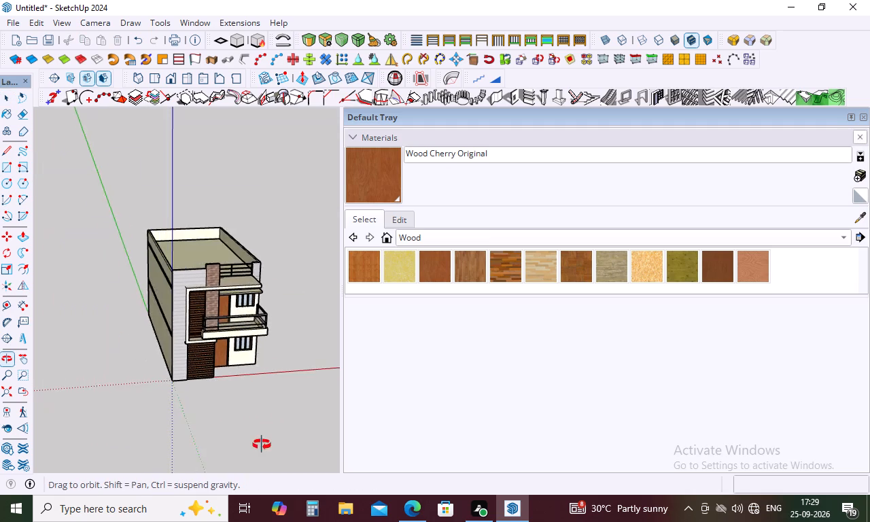
{"action": "middle_click_drag", "start_coordinate": [262, 445], "coordinate": [145, 370]}
{"action": "scroll", "coordinate": [229, 390], "scroll_direction": "up", "scroll_amount": 2}
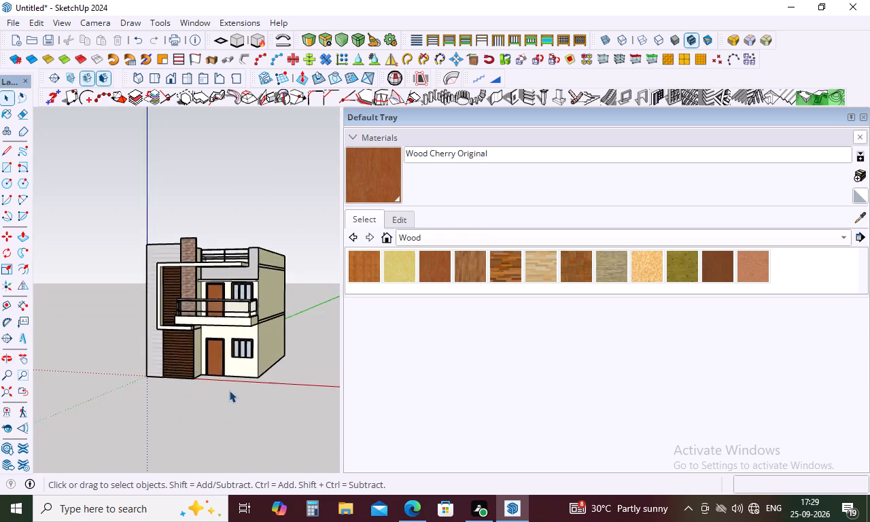
{"action": "scroll", "coordinate": [229, 390], "scroll_direction": "up", "scroll_amount": 2}
{"action": "middle_click_drag", "start_coordinate": [236, 385], "coordinate": [52, 449]}
{"action": "scroll", "coordinate": [75, 403], "scroll_direction": "down", "scroll_amount": 5}
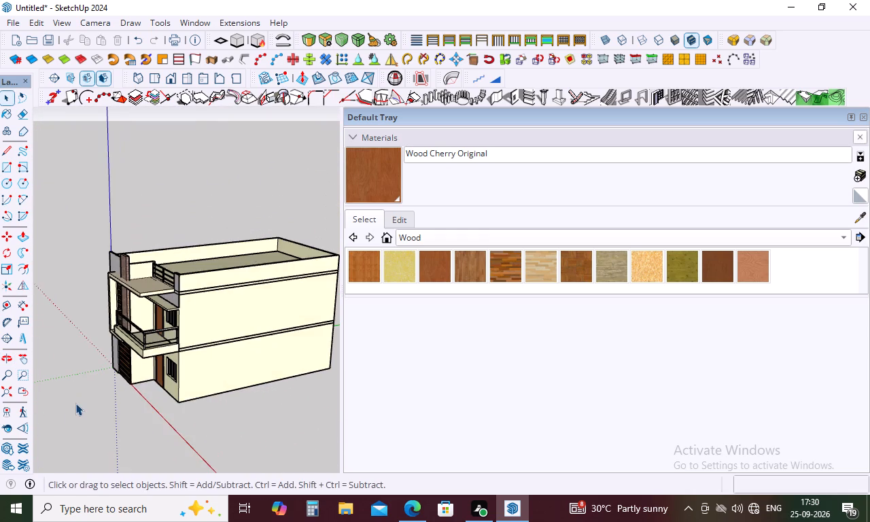
{"action": "scroll", "coordinate": [75, 403], "scroll_direction": "down", "scroll_amount": 4}
{"action": "middle_click_drag", "start_coordinate": [151, 439], "coordinate": [228, 377]}
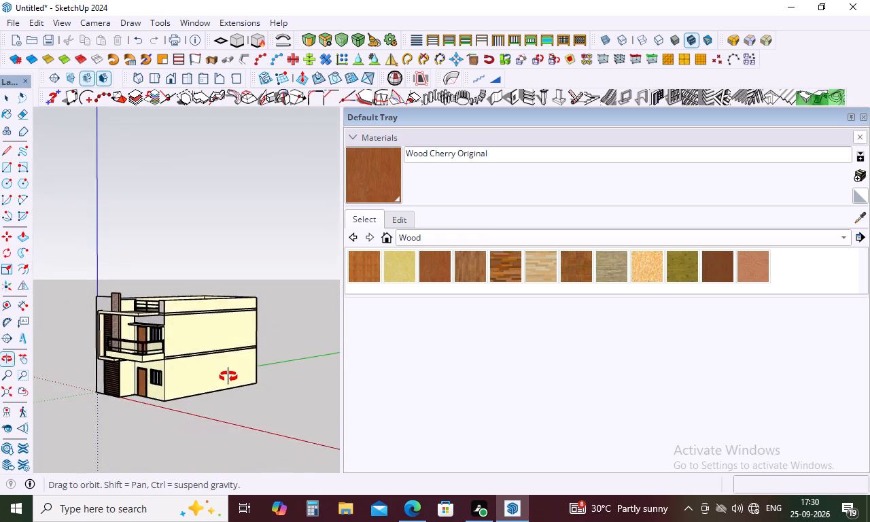
{"action": "middle_click_drag", "start_coordinate": [228, 377], "coordinate": [319, 398]}
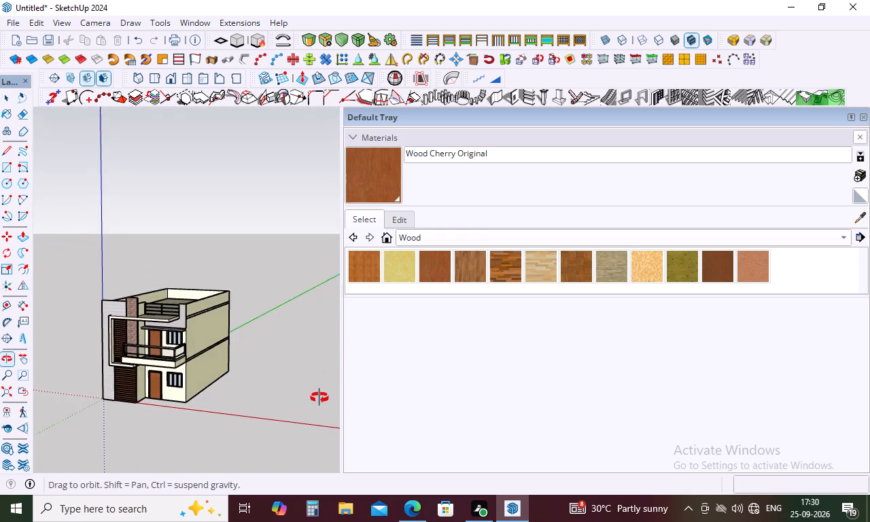
{"action": "middle_click_drag", "start_coordinate": [319, 398], "coordinate": [319, 404]}
Place a guide 1.5' outward from the base edge of the house's right side wall, using Tape Measure.
{"action": "scroll", "coordinate": [131, 396], "scroll_direction": "up", "scroll_amount": 4}
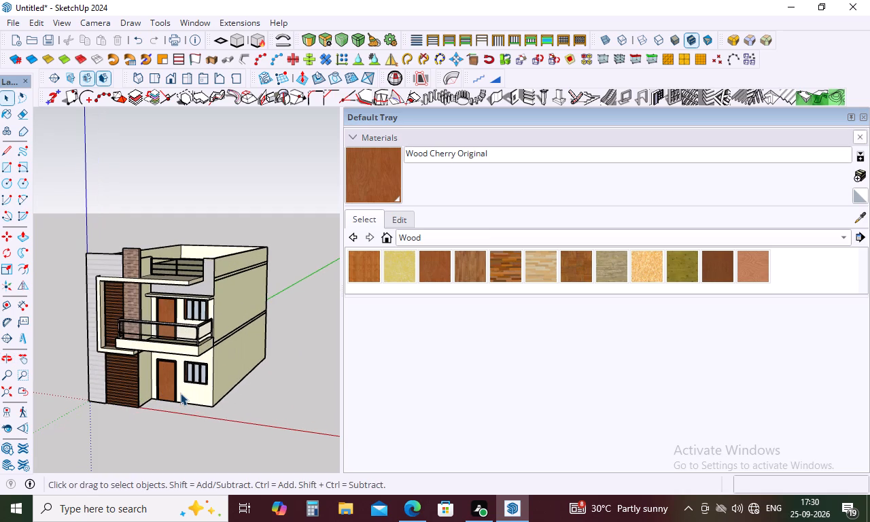
{"action": "key", "text": "Escape"}
{"action": "key", "text": "t"}
{"action": "scroll", "coordinate": [227, 391], "scroll_direction": "up", "scroll_amount": 7}
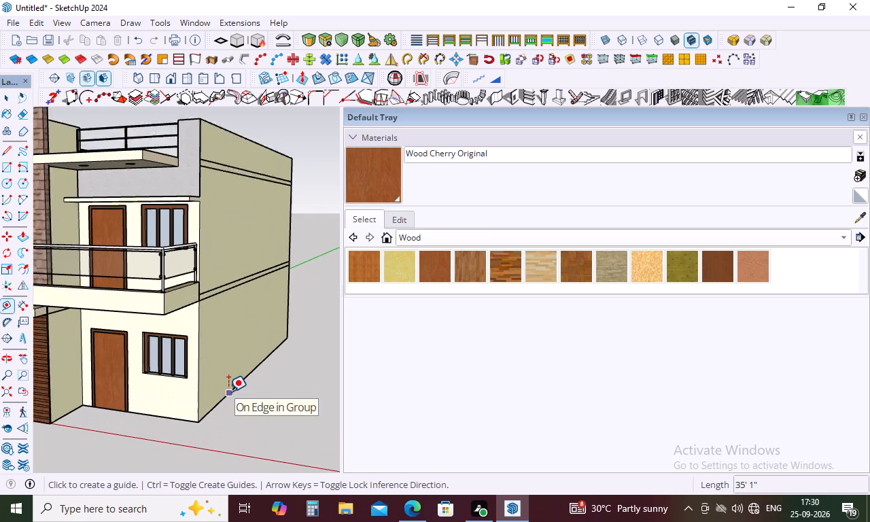
{"action": "left_click", "coordinate": [230, 391]}
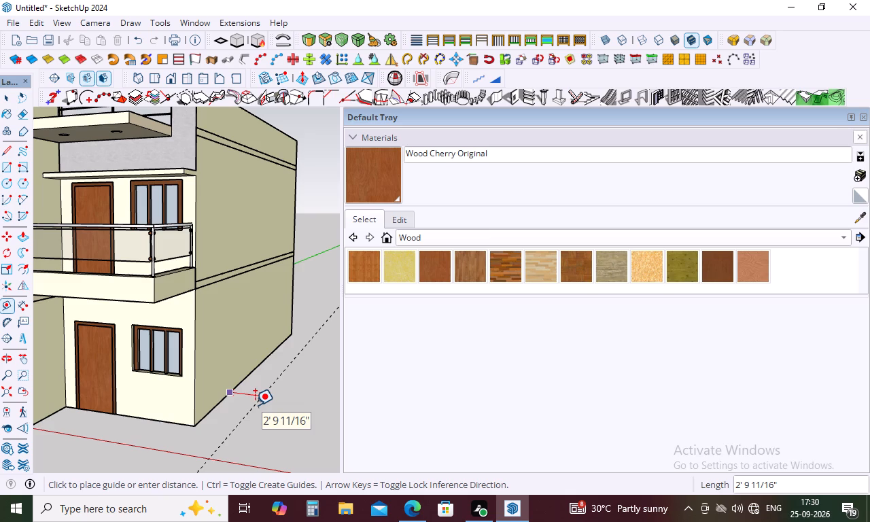
{"action": "type", "text": "1.5'"}
{"action": "key", "text": "Return"}
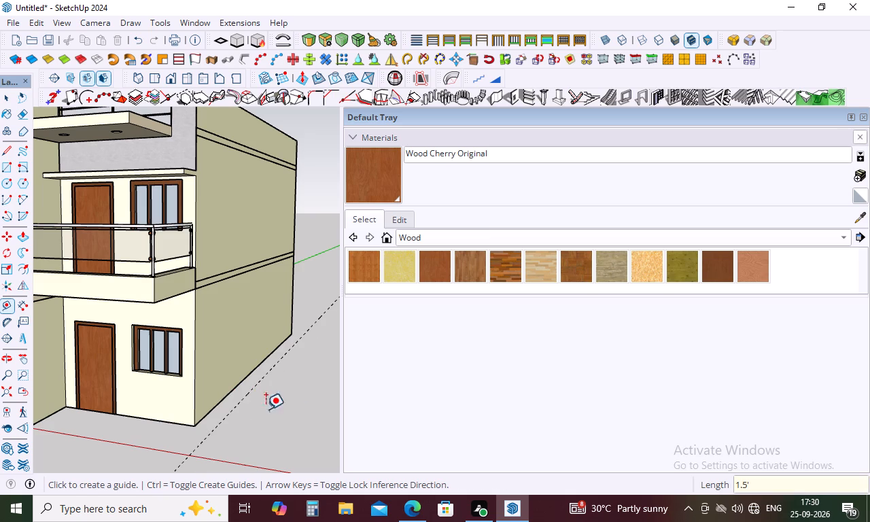
Place a guide 2' outward from the base edge of the house's left side wall.
{"action": "scroll", "coordinate": [297, 410], "scroll_direction": "down", "scroll_amount": 8}
{"action": "middle_click_drag", "start_coordinate": [295, 411], "coordinate": [508, 389]}
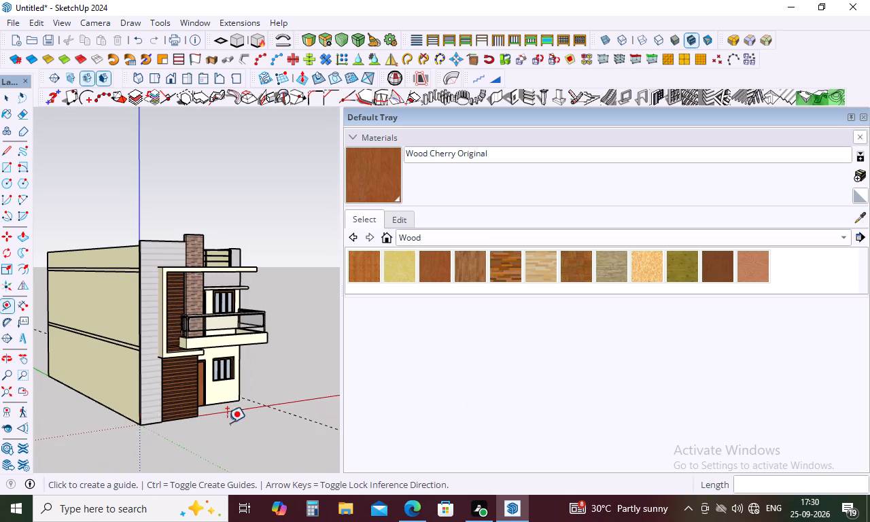
{"action": "scroll", "coordinate": [90, 415], "scroll_direction": "up", "scroll_amount": 9}
{"action": "left_click", "coordinate": [117, 394]}
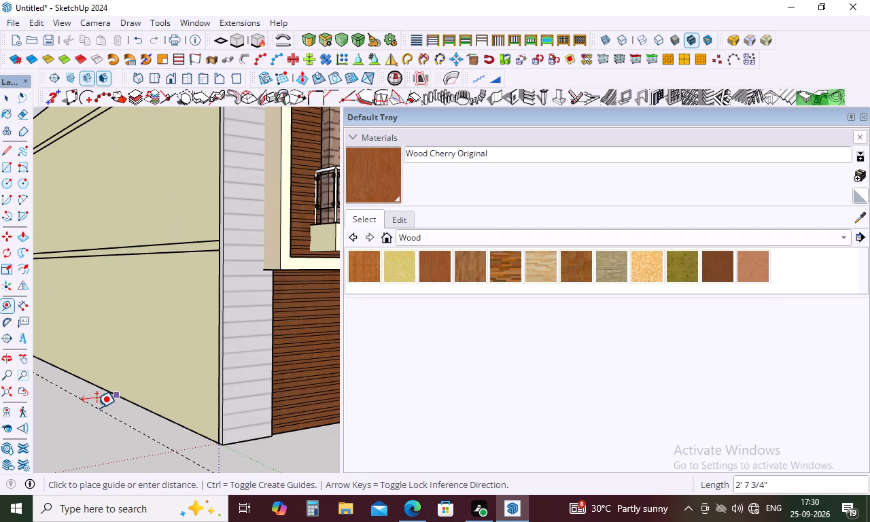
{"action": "type", "text": "2'"}
{"action": "key", "text": "Return"}
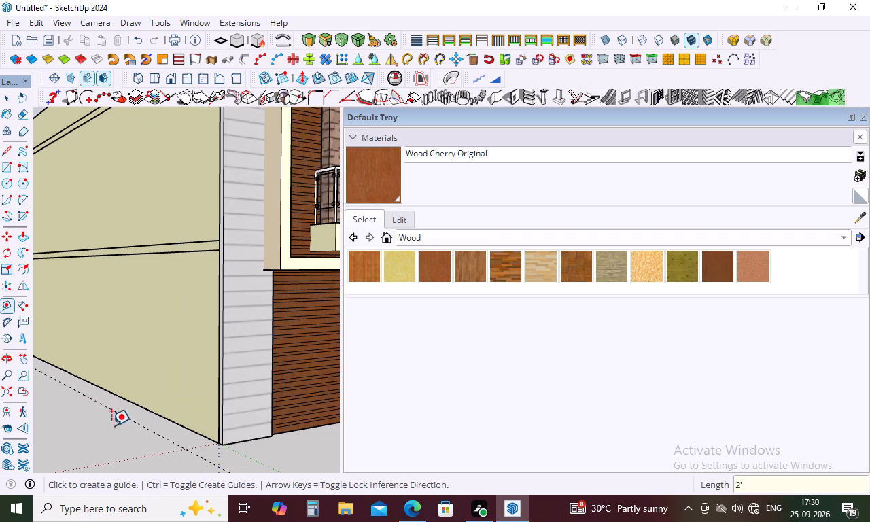
Place another guide 1' farther out from the guide beside the left side wall.
{"action": "scroll", "coordinate": [150, 395], "scroll_direction": "down", "scroll_amount": 8}
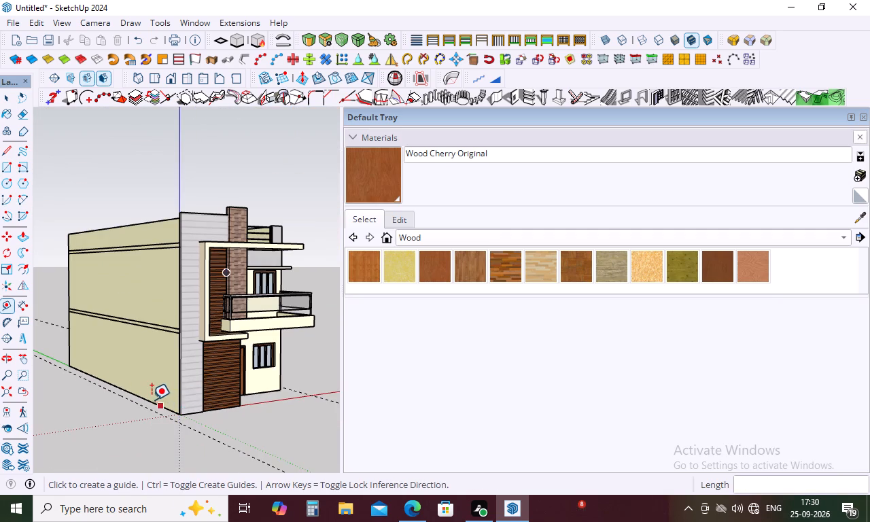
{"action": "scroll", "coordinate": [152, 400], "scroll_direction": "up", "scroll_amount": 4}
{"action": "left_click", "coordinate": [134, 407]}
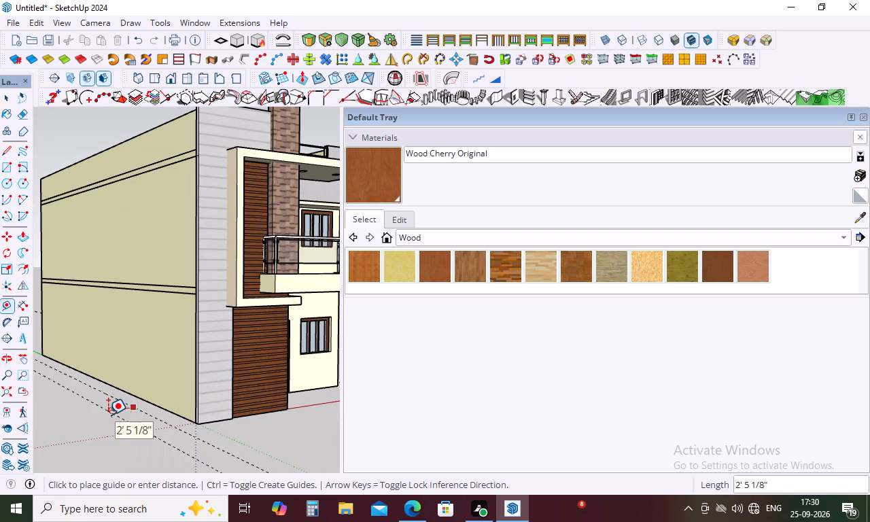
{"action": "type", "text": "1'"}
{"action": "key", "text": "Return"}
Place a guide 1' outward from the base edge of the house's rear wall.
{"action": "scroll", "coordinate": [186, 428], "scroll_direction": "down", "scroll_amount": 4}
{"action": "middle_click_drag", "start_coordinate": [186, 428], "coordinate": [413, 464]}
{"action": "scroll", "coordinate": [237, 411], "scroll_direction": "down", "scroll_amount": 14}
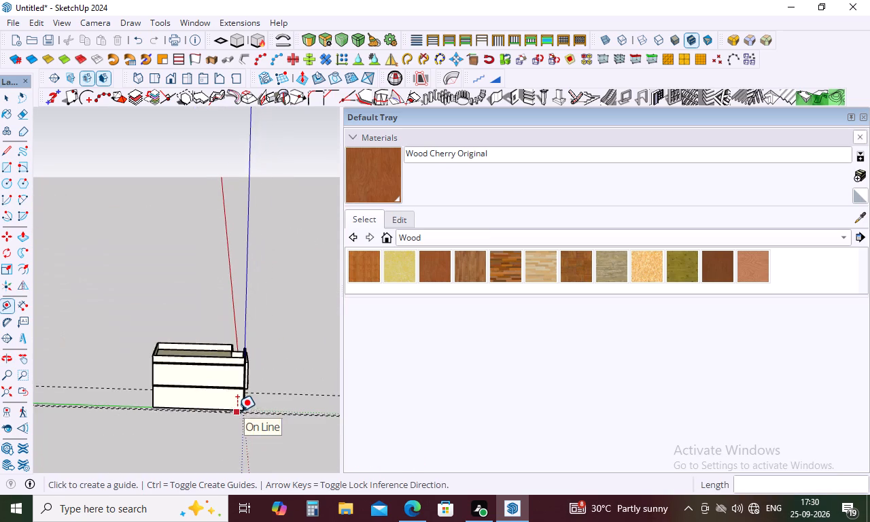
{"action": "middle_click_drag", "start_coordinate": [106, 424], "coordinate": [355, 432]}
{"action": "scroll", "coordinate": [69, 381], "scroll_direction": "up", "scroll_amount": 5}
{"action": "scroll", "coordinate": [180, 402], "scroll_direction": "up", "scroll_amount": 6}
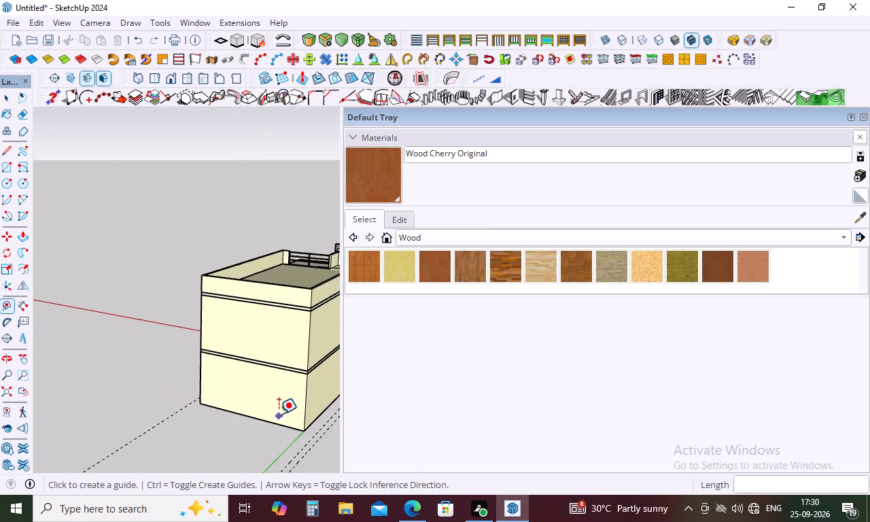
{"action": "scroll", "coordinate": [279, 414], "scroll_direction": "up", "scroll_amount": 2}
{"action": "left_click", "coordinate": [268, 421]}
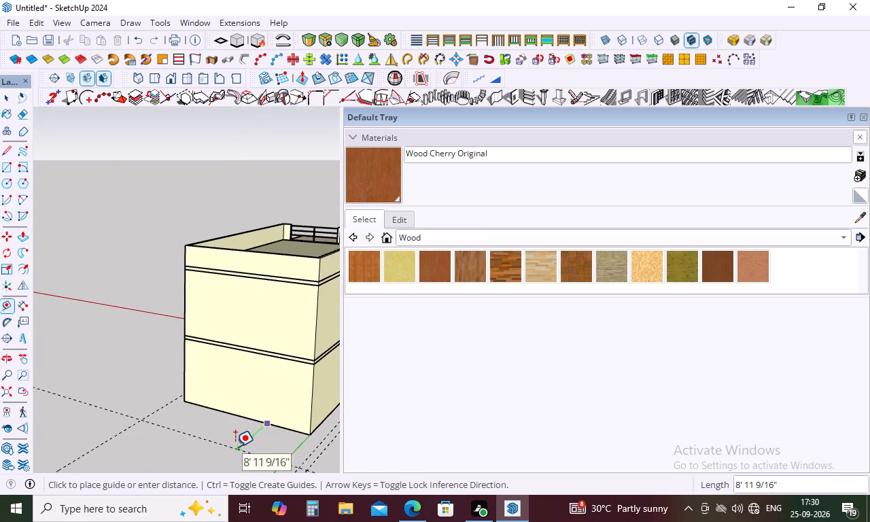
{"action": "type", "text": "1'"}
{"action": "key", "text": "Return"}
Examine the guides around the house's base and the ground in front of the elevation.
{"action": "scroll", "coordinate": [205, 390], "scroll_direction": "down", "scroll_amount": 4}
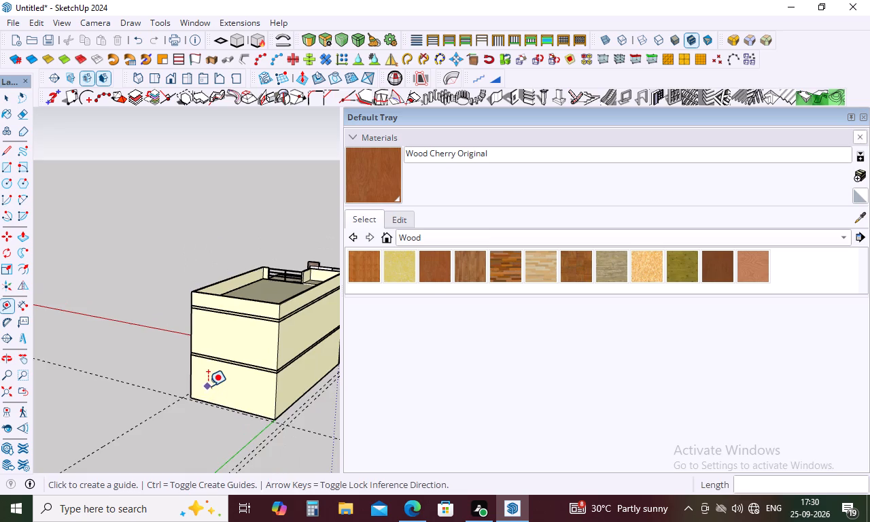
{"action": "middle_click_drag", "start_coordinate": [208, 386], "coordinate": [0, 377]}
{"action": "middle_click_drag", "start_coordinate": [0, 376], "coordinate": [0, 362]}
{"action": "middle_click_drag", "start_coordinate": [227, 417], "coordinate": [37, 387]}
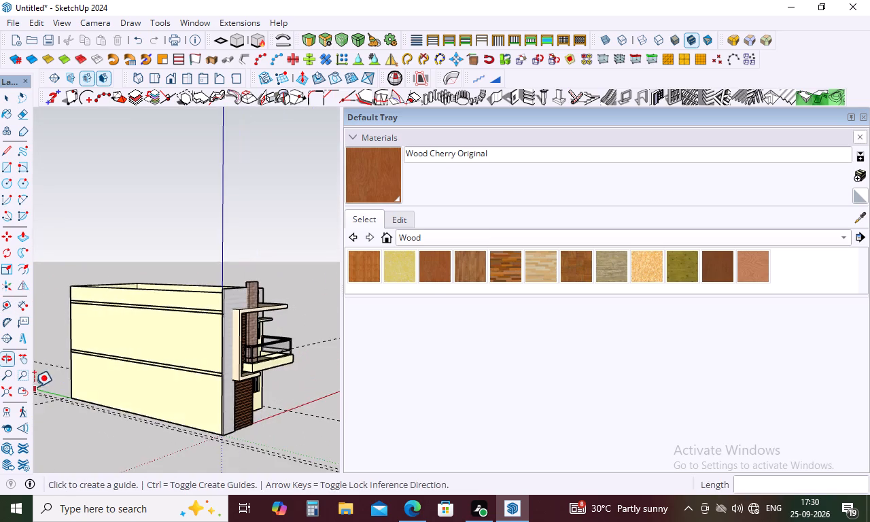
{"action": "middle_click_drag", "start_coordinate": [242, 430], "coordinate": [104, 429]}
{"action": "scroll", "coordinate": [262, 451], "scroll_direction": "up", "scroll_amount": 4}
{"action": "middle_click_drag", "start_coordinate": [263, 448], "coordinate": [232, 449]}
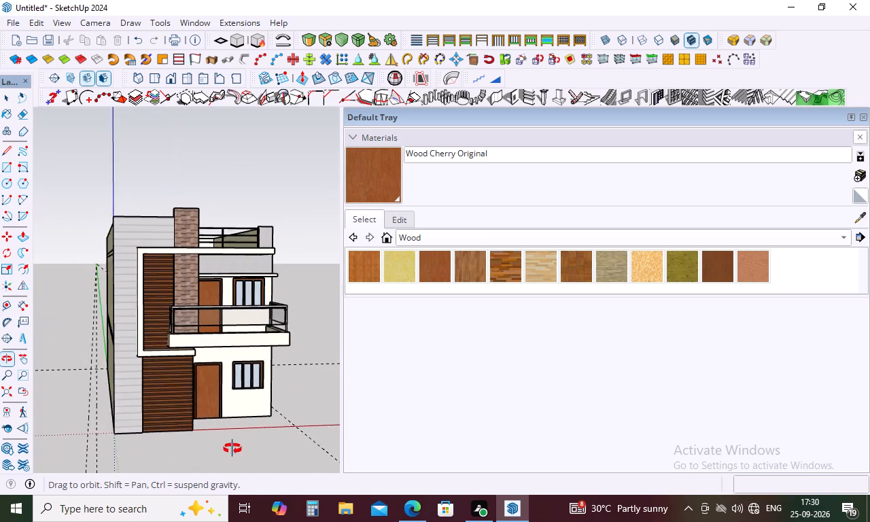
{"action": "middle_click_drag", "start_coordinate": [232, 449], "coordinate": [213, 448]}
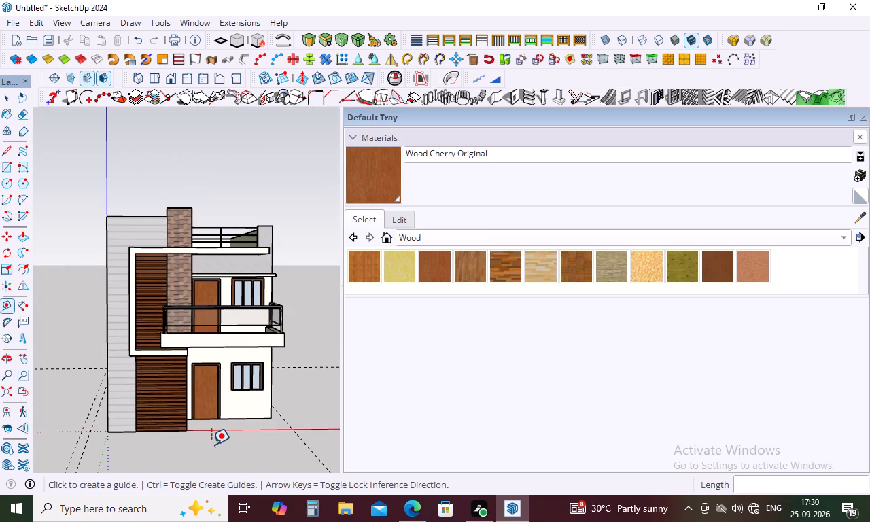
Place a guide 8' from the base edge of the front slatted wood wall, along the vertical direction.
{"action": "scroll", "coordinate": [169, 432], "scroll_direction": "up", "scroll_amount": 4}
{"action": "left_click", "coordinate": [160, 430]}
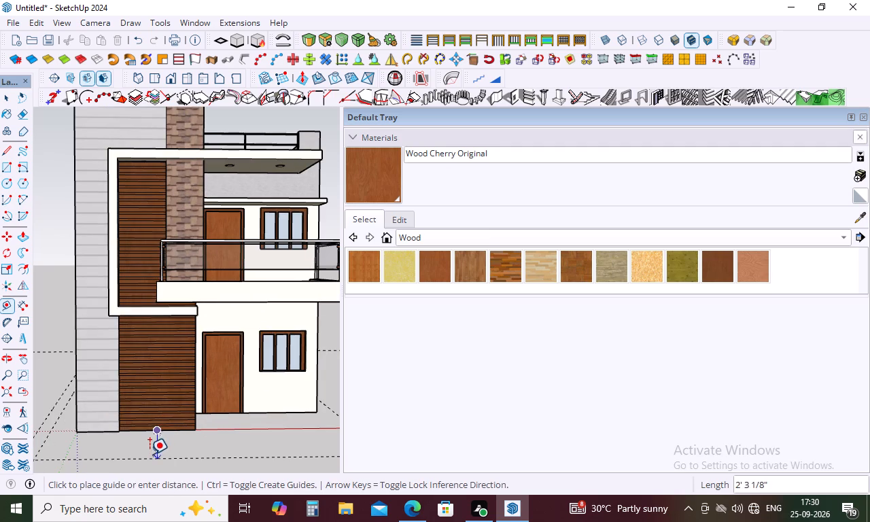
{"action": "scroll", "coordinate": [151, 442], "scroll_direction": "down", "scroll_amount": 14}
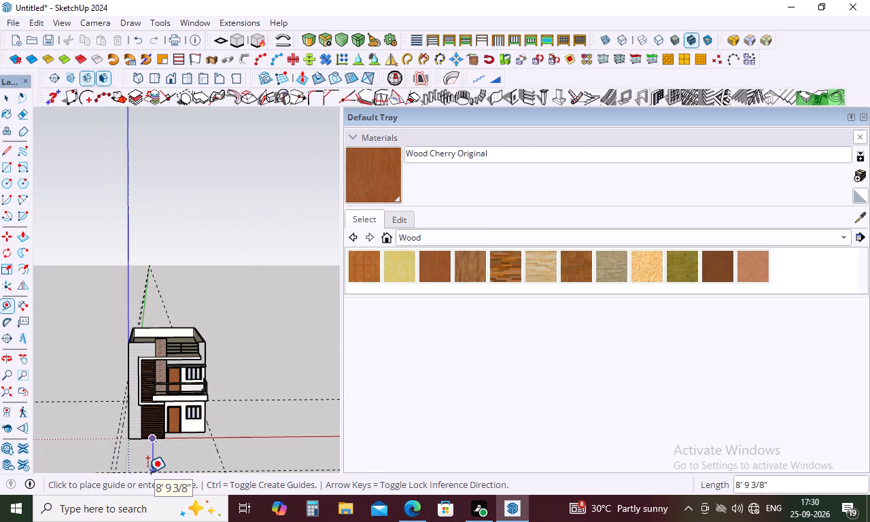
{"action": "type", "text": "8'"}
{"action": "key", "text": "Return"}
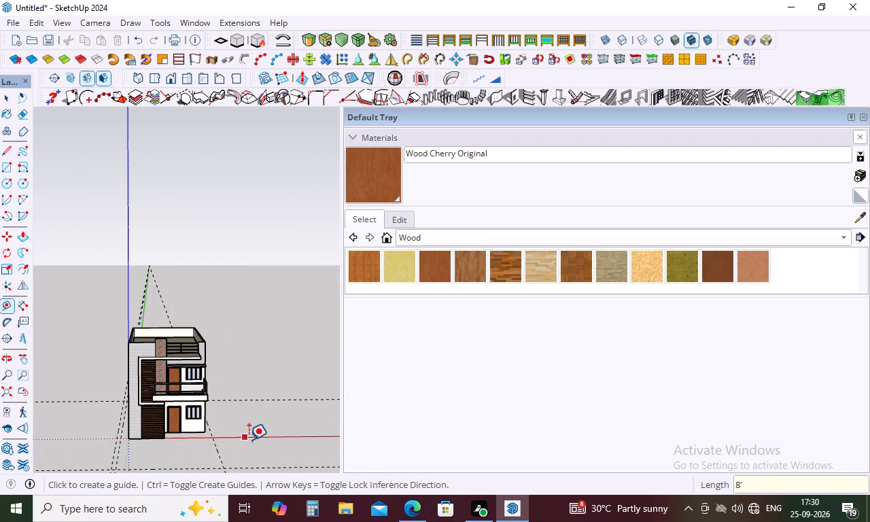
Examine the new front guide from above and below to check its position relative to the ground.
{"action": "middle_click_drag", "start_coordinate": [248, 432], "coordinate": [237, 356]}
{"action": "scroll", "coordinate": [238, 364], "scroll_direction": "down", "scroll_amount": 4}
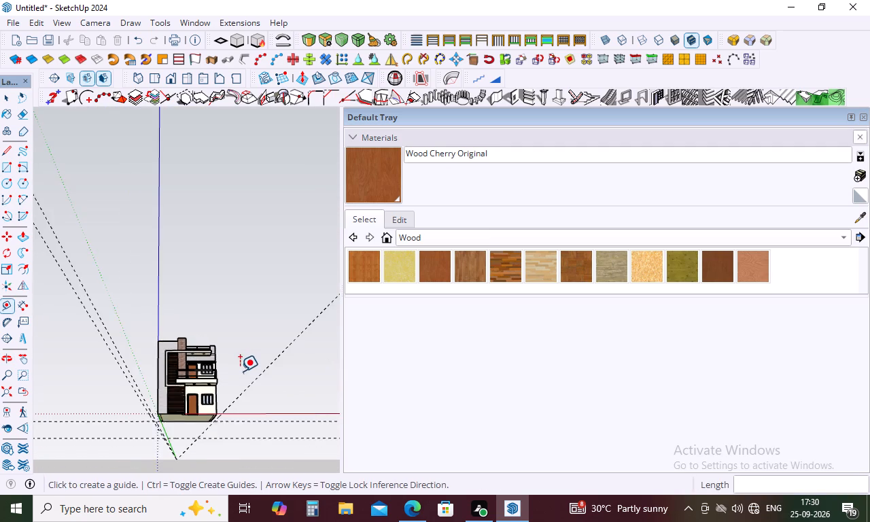
{"action": "scroll", "coordinate": [240, 371], "scroll_direction": "down", "scroll_amount": 4}
{"action": "scroll", "coordinate": [238, 411], "scroll_direction": "up", "scroll_amount": 4}
{"action": "middle_click_drag", "start_coordinate": [239, 368], "coordinate": [241, 321]}
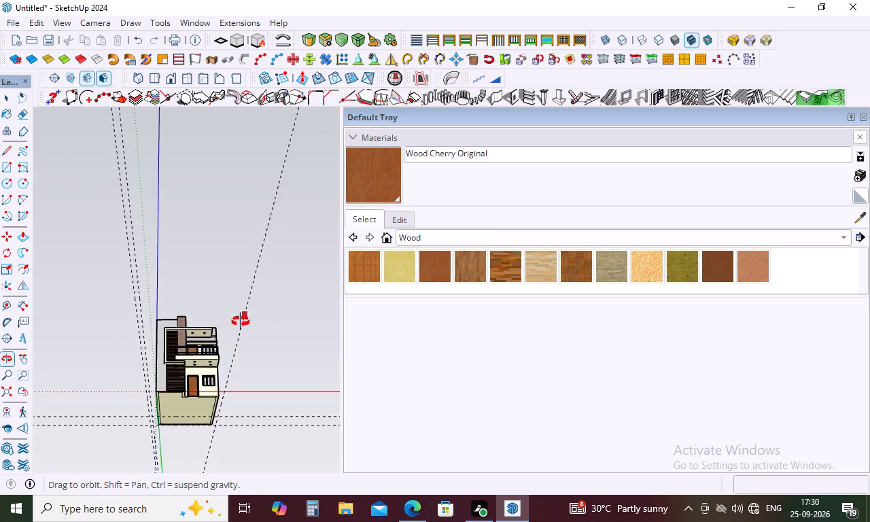
{"action": "middle_click_drag", "start_coordinate": [241, 321], "coordinate": [241, 470]}
{"action": "scroll", "coordinate": [209, 406], "scroll_direction": "up", "scroll_amount": 4}
{"action": "middle_click_drag", "start_coordinate": [209, 412], "coordinate": [206, 353]}
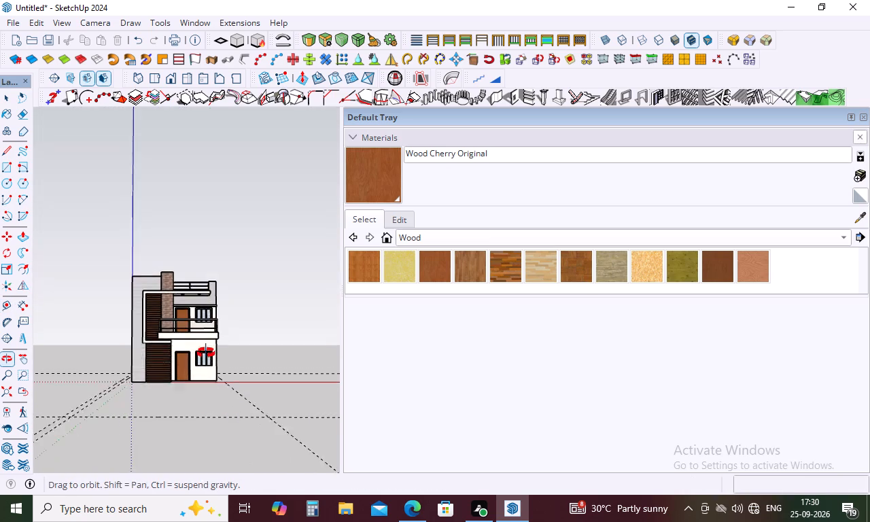
{"action": "middle_click_drag", "start_coordinate": [206, 353], "coordinate": [211, 441]}
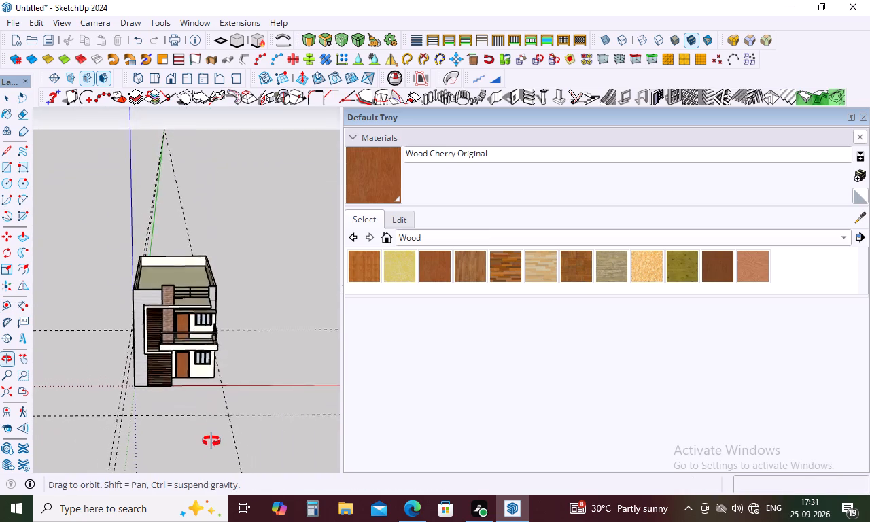
{"action": "middle_click_drag", "start_coordinate": [211, 441], "coordinate": [208, 463]}
Place a guide 8' outward along the ground from the base edge of the house's front wall.
{"action": "scroll", "coordinate": [148, 396], "scroll_direction": "up", "scroll_amount": 13}
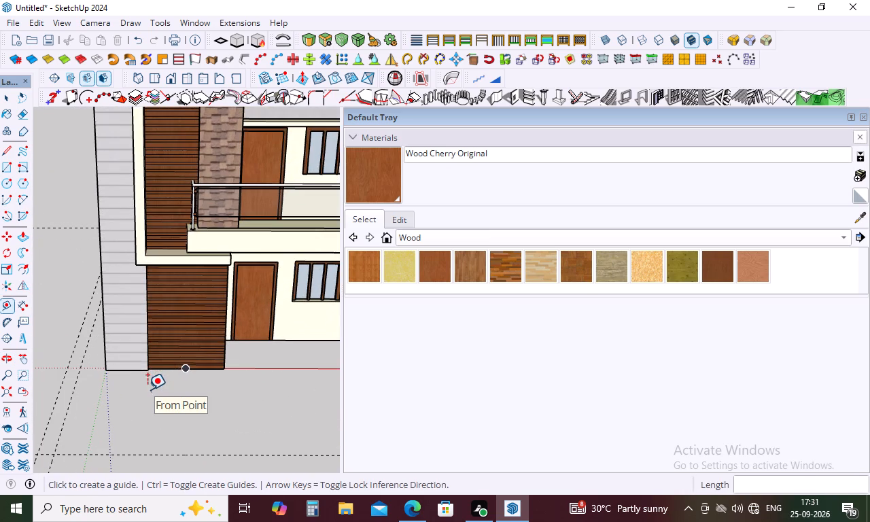
{"action": "left_click", "coordinate": [142, 368]}
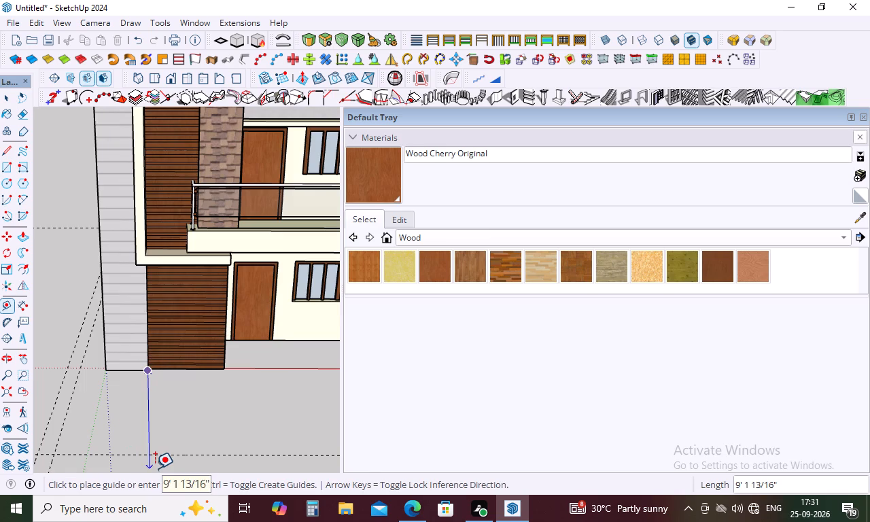
{"action": "key", "text": "Escape"}
{"action": "key", "text": "t"}
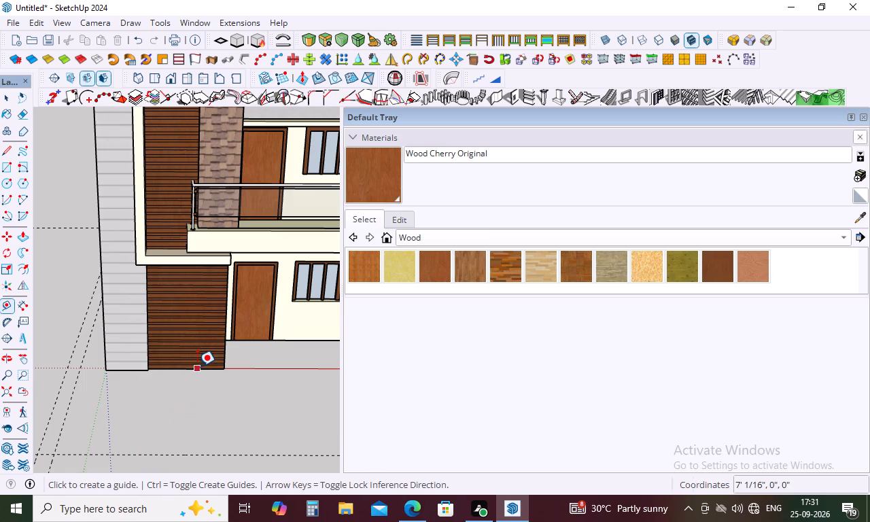
{"action": "left_click", "coordinate": [197, 366]}
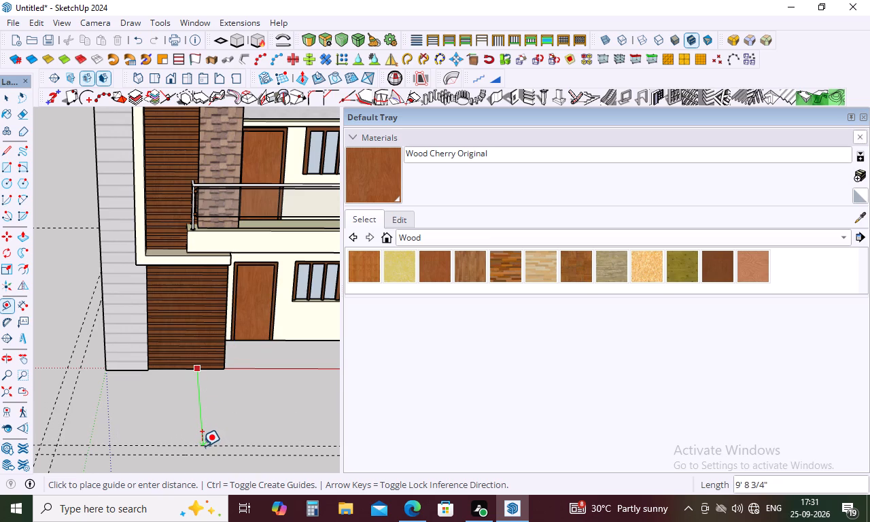
{"action": "type", "text": "8'"}
{"action": "key", "text": "Return"}
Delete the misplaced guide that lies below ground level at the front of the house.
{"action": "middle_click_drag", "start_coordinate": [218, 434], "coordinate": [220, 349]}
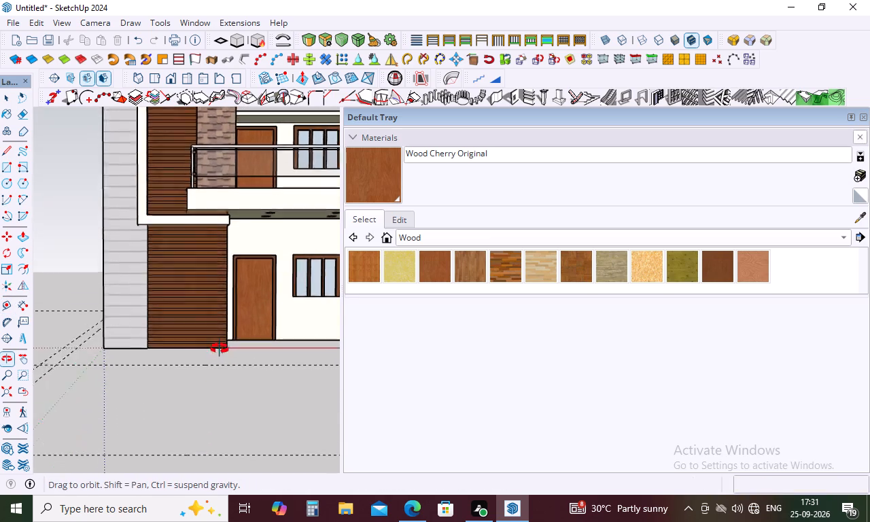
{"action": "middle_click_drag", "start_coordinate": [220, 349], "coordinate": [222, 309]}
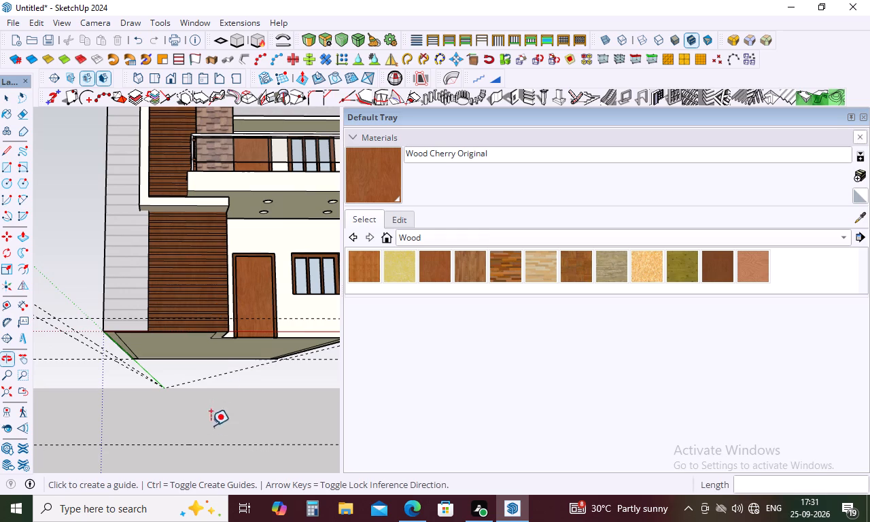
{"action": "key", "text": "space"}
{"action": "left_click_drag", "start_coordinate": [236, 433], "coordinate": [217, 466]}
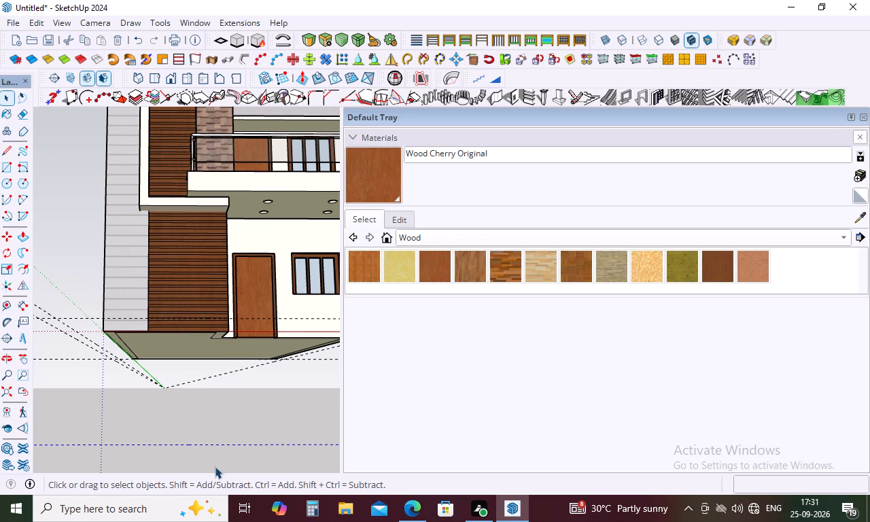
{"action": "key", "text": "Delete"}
Draw a plot rectangle about 23' 6" by 49' under the house, from the rear guide intersection to the opposite front intersection on the inner left-side guide.
{"action": "scroll", "coordinate": [198, 414], "scroll_direction": "down", "scroll_amount": 4}
{"action": "middle_click_drag", "start_coordinate": [205, 406], "coordinate": [3, 432]}
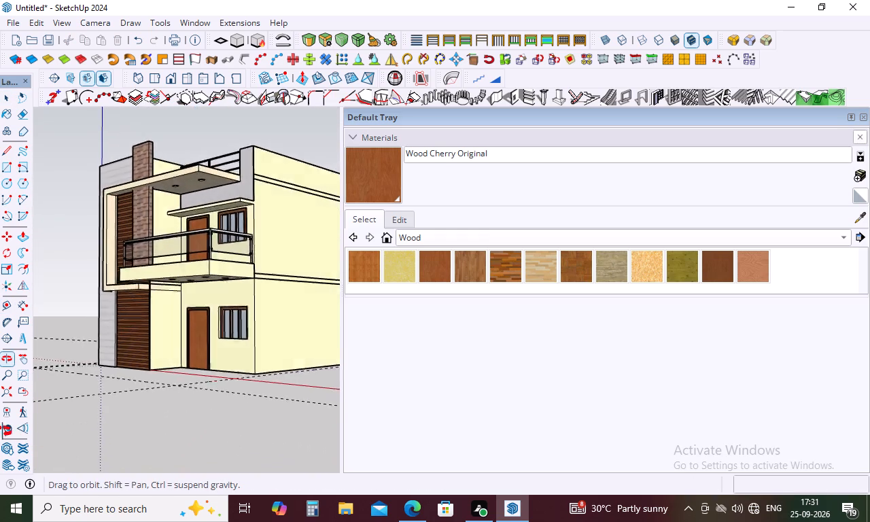
{"action": "middle_click_drag", "start_coordinate": [3, 432], "coordinate": [210, 378]}
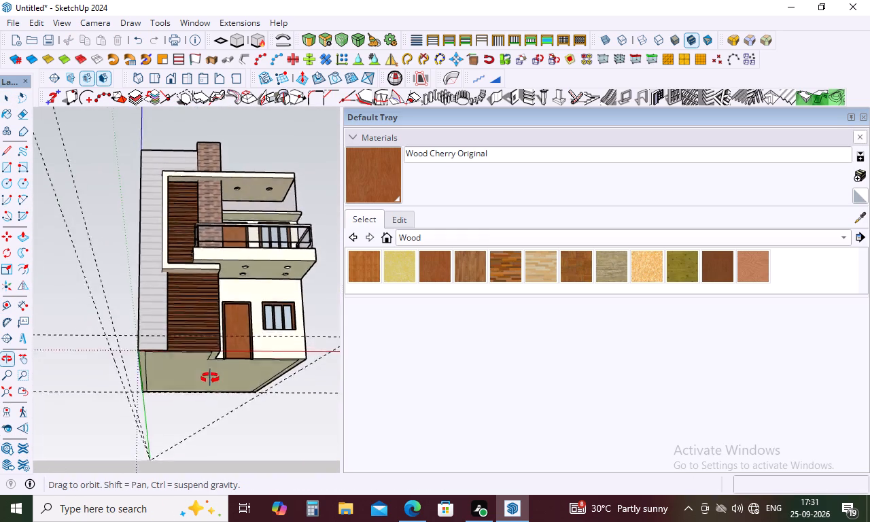
{"action": "middle_click_drag", "start_coordinate": [210, 378], "coordinate": [216, 319]}
{"action": "scroll", "coordinate": [256, 452], "scroll_direction": "up", "scroll_amount": 3}
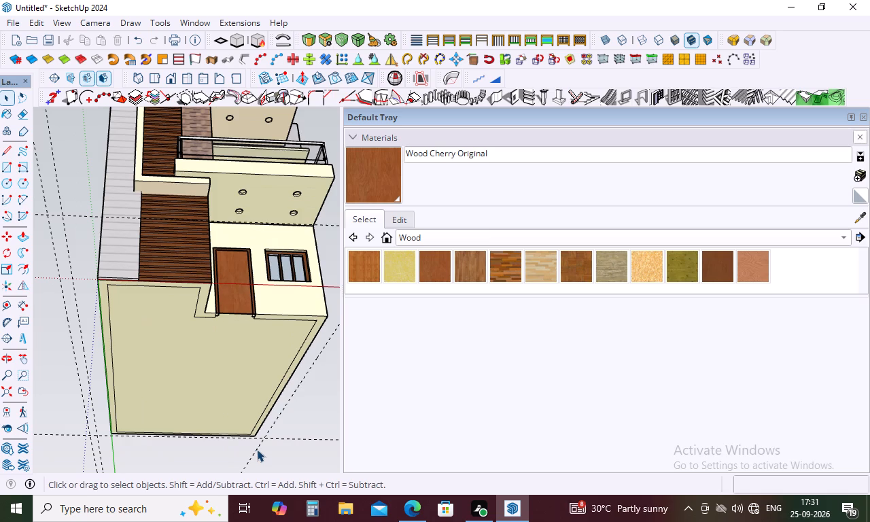
{"action": "key", "text": "r"}
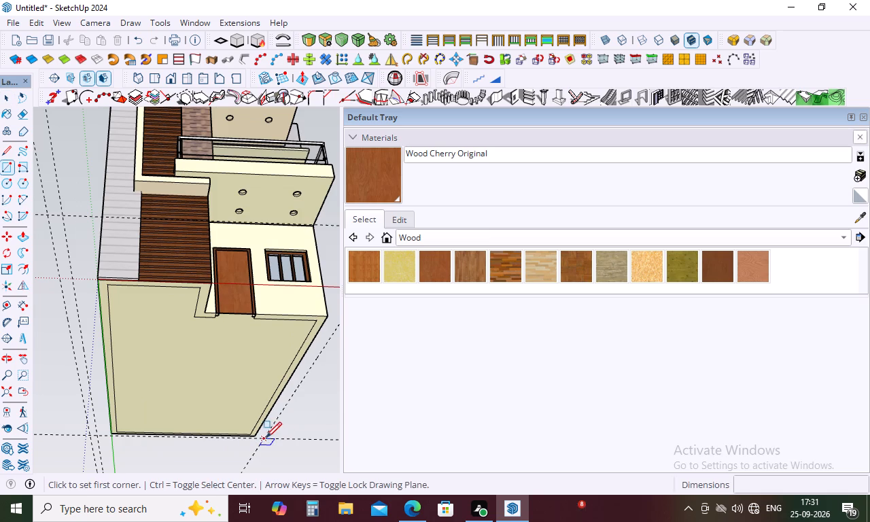
{"action": "left_click", "coordinate": [264, 438]}
{"action": "scroll", "coordinate": [234, 395], "scroll_direction": "down", "scroll_amount": 4}
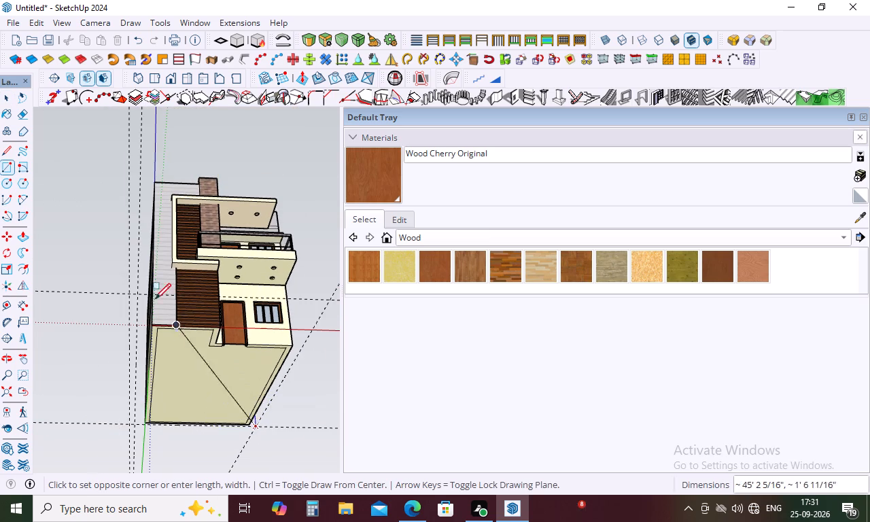
{"action": "left_click", "coordinate": [138, 292]}
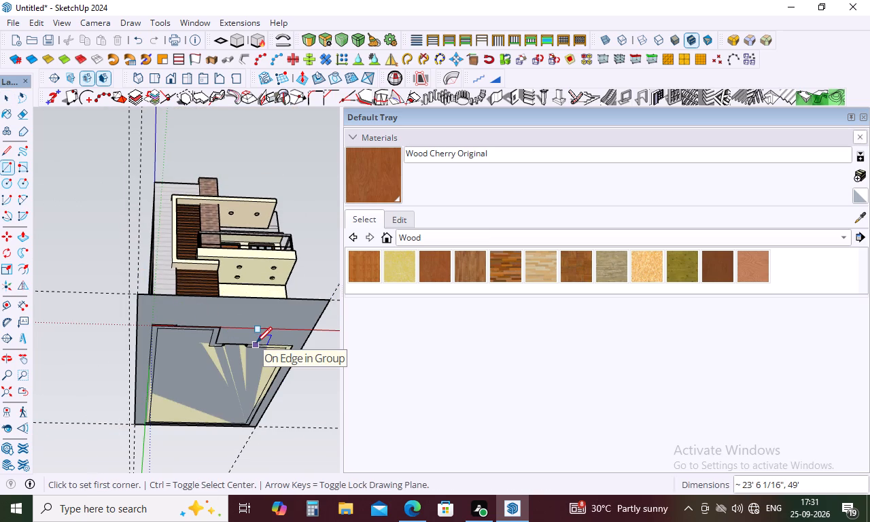
Push/Pull the plot rectangle 6" downward into a base slab.
{"action": "key", "text": "space"}
{"action": "key", "text": "p"}
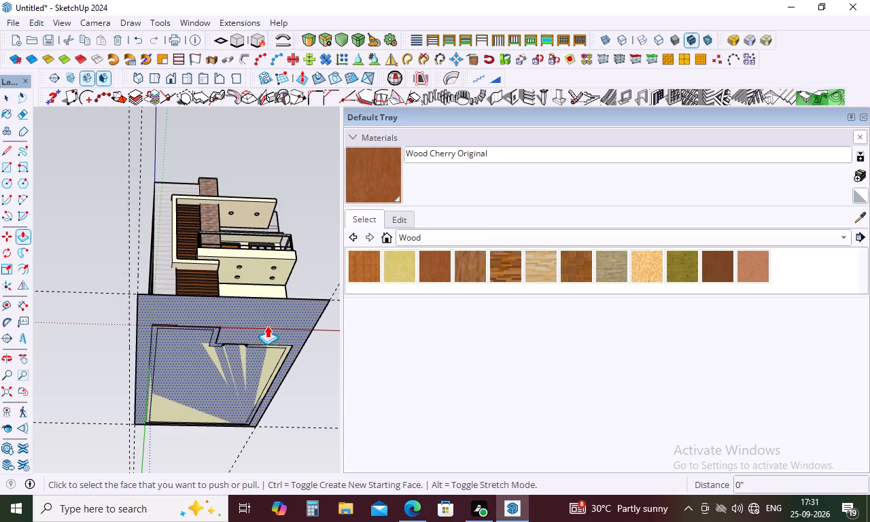
{"action": "left_click", "coordinate": [267, 326]}
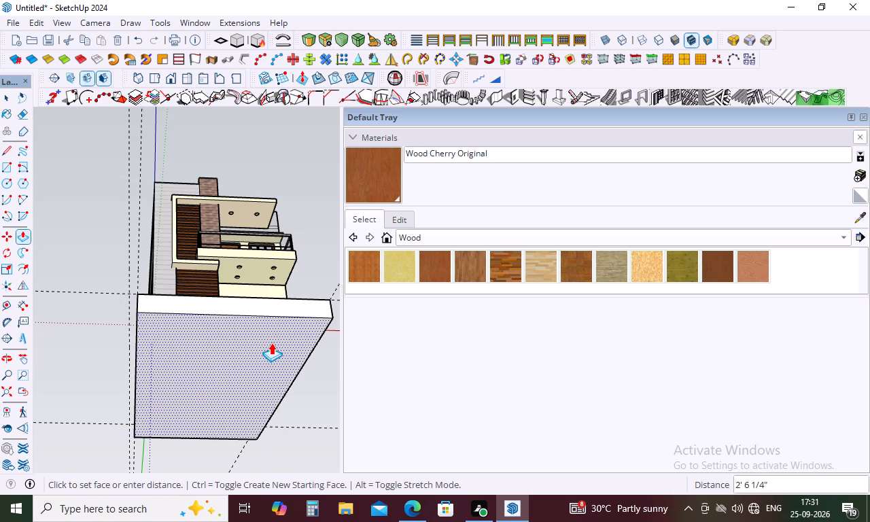
{"action": "key", "text": "6"}
{"action": "key", "text": "Return"}
Delete all the guides around the house and plot slab.
{"action": "middle_click_drag", "start_coordinate": [264, 316], "coordinate": [229, 521]}
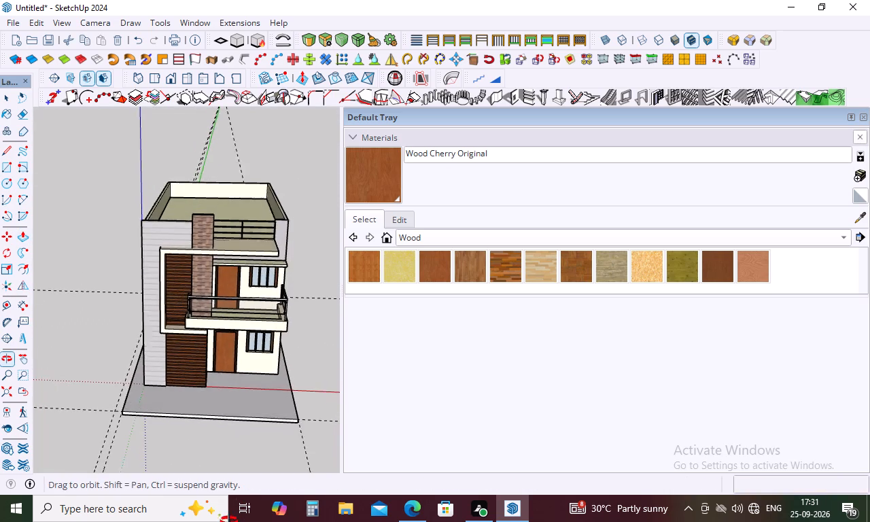
{"action": "middle_click_drag", "start_coordinate": [229, 521], "coordinate": [226, 521]}
{"action": "scroll", "coordinate": [253, 427], "scroll_direction": "down", "scroll_amount": 4}
{"action": "middle_click_drag", "start_coordinate": [254, 427], "coordinate": [105, 423]}
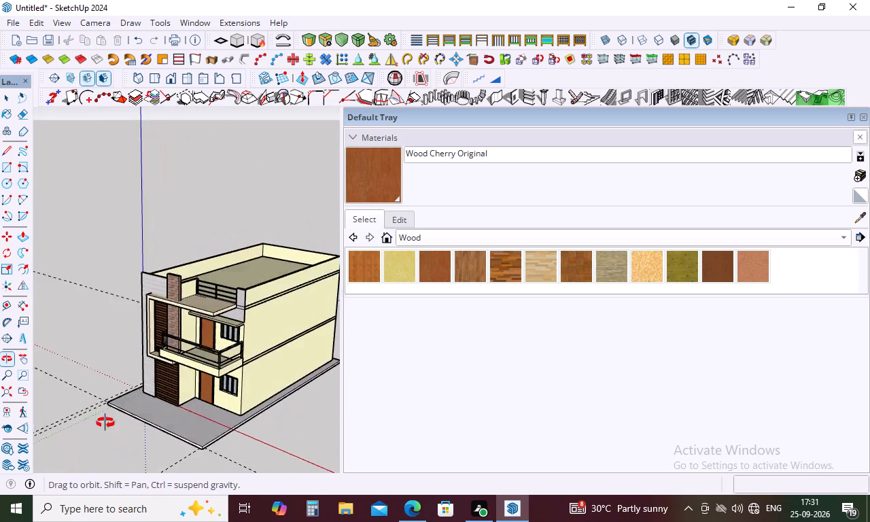
{"action": "middle_click_drag", "start_coordinate": [105, 423], "coordinate": [265, 378]}
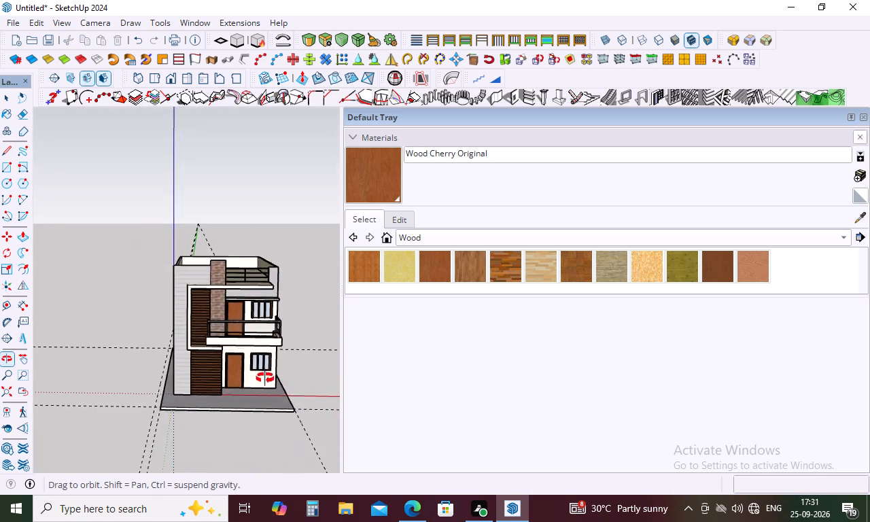
{"action": "middle_click_drag", "start_coordinate": [265, 378], "coordinate": [257, 409]}
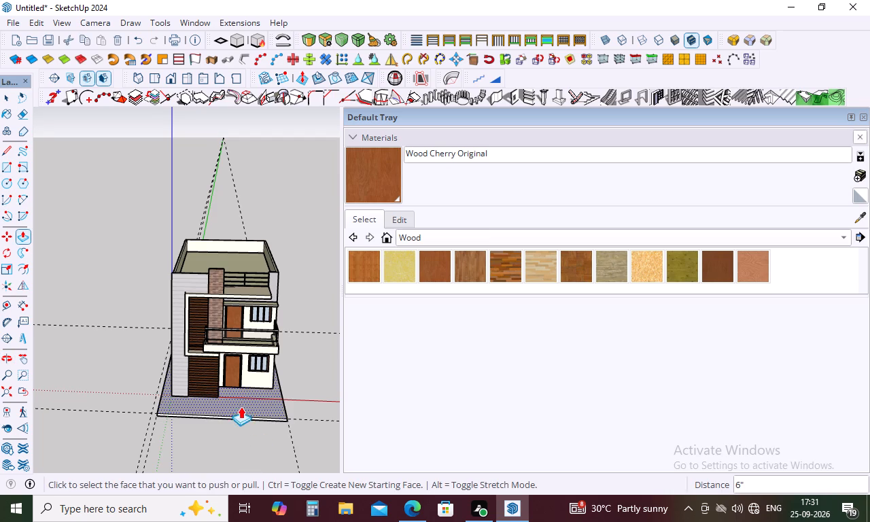
{"action": "scroll", "coordinate": [253, 425], "scroll_direction": "up", "scroll_amount": 4}
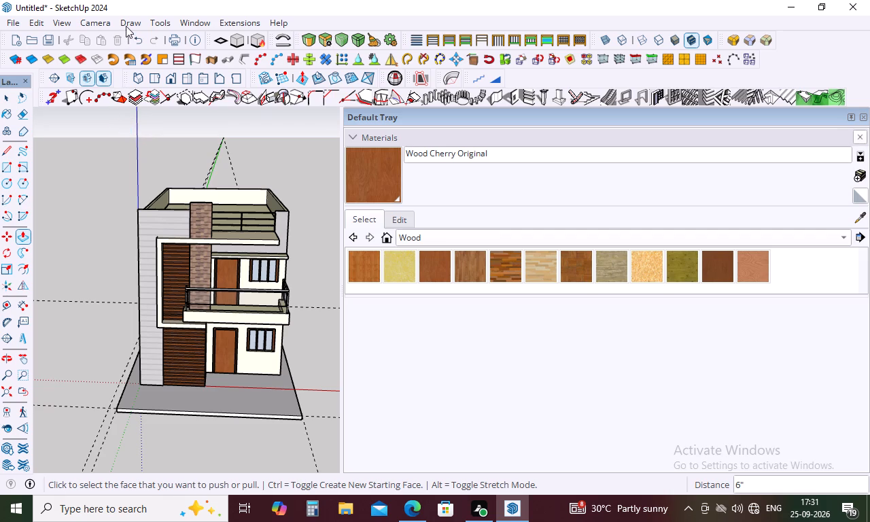
{"action": "left_click", "coordinate": [38, 22]}
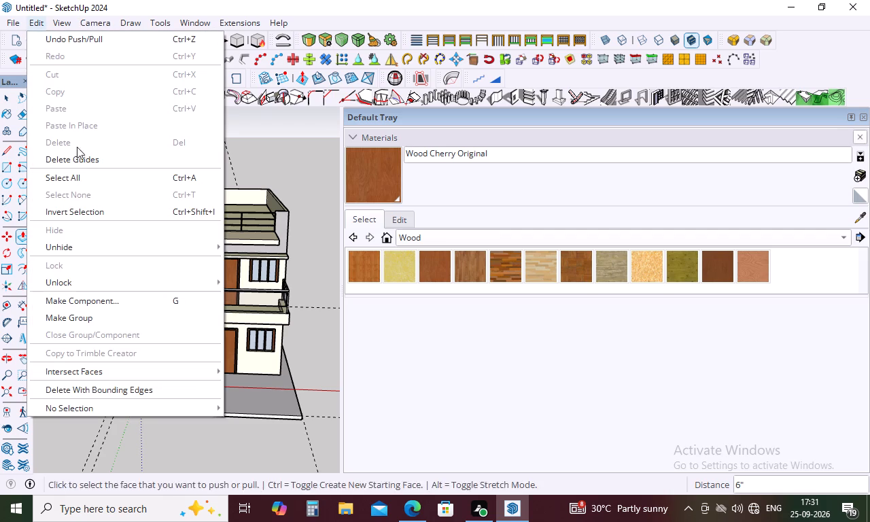
{"action": "left_click", "coordinate": [96, 161]}
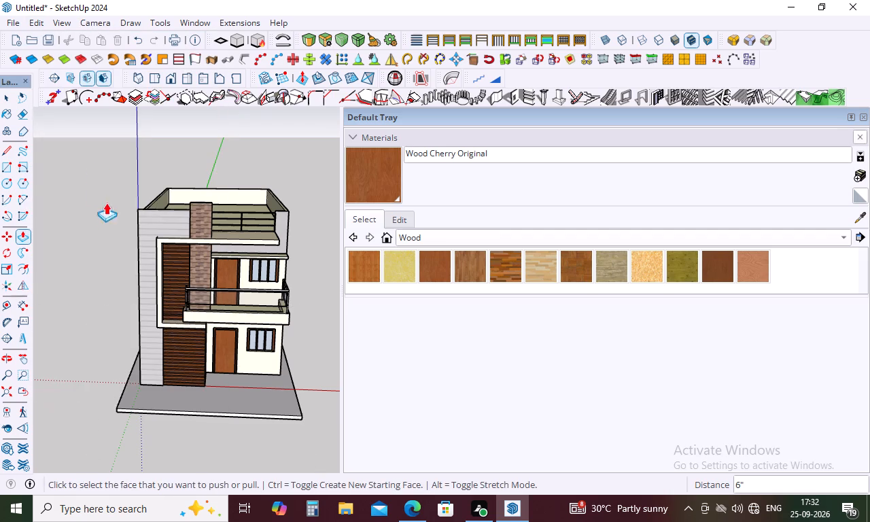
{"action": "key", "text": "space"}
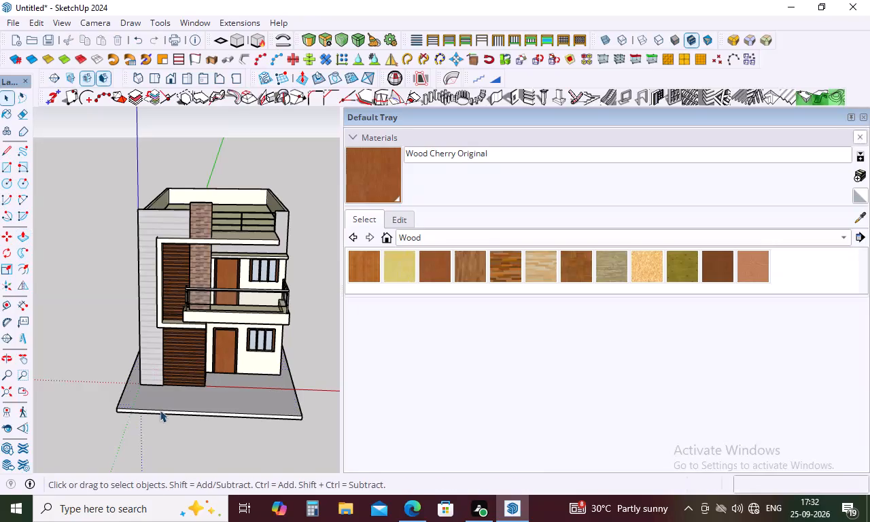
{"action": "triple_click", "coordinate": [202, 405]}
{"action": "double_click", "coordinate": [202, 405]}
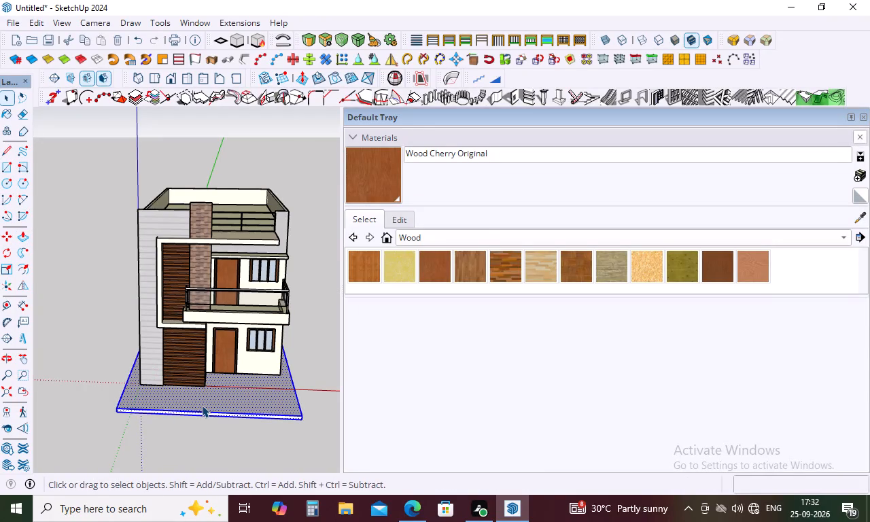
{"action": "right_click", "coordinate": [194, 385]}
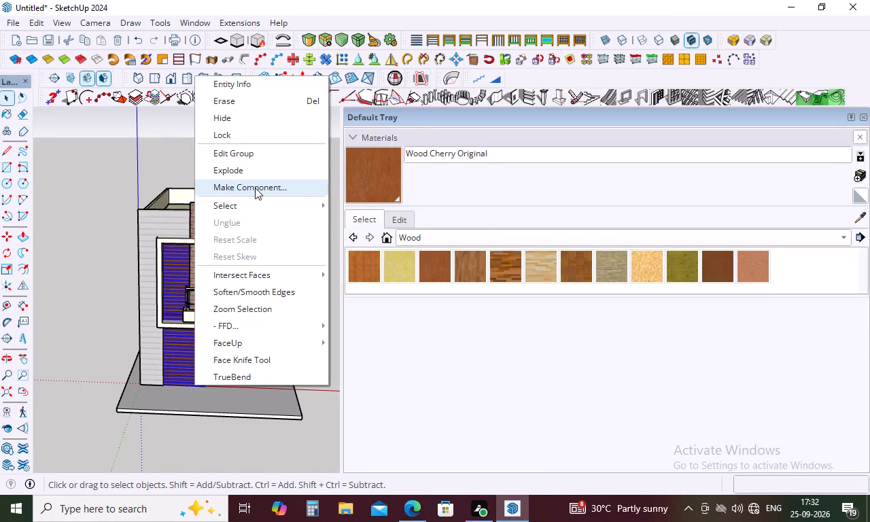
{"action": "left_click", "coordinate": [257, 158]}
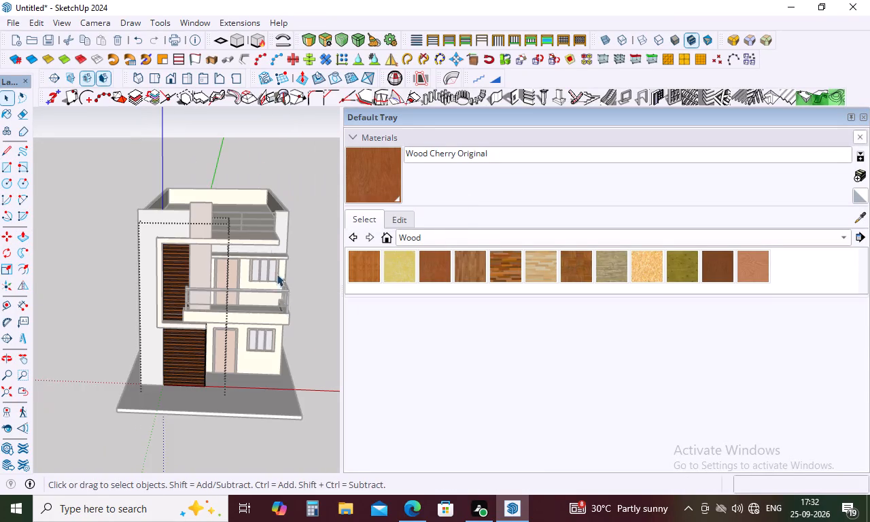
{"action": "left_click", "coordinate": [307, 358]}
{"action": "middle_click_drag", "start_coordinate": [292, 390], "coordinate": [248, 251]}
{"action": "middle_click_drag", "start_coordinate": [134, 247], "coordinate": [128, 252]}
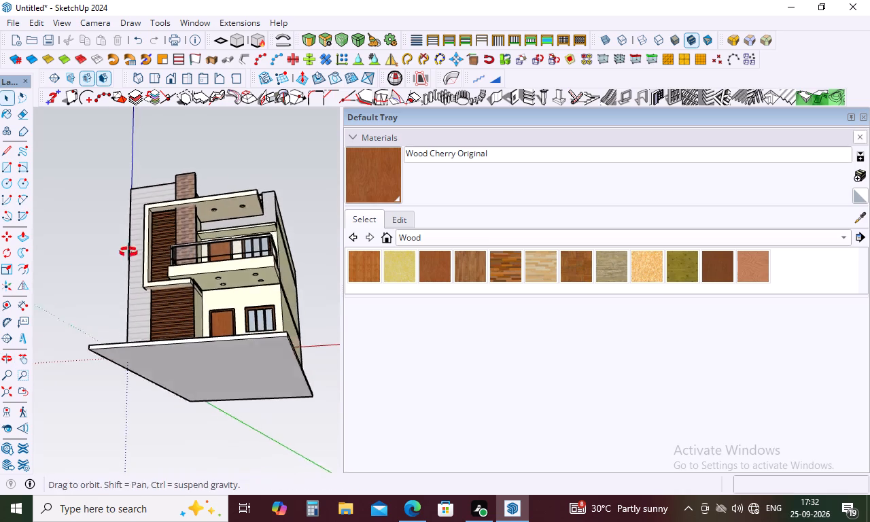
Push/Pull the front edge face of the base slab outward about 2' 7 1/4".
{"action": "middle_click_drag", "start_coordinate": [128, 252], "coordinate": [126, 279]}
{"action": "middle_click_drag", "start_coordinate": [137, 312], "coordinate": [162, 485]}
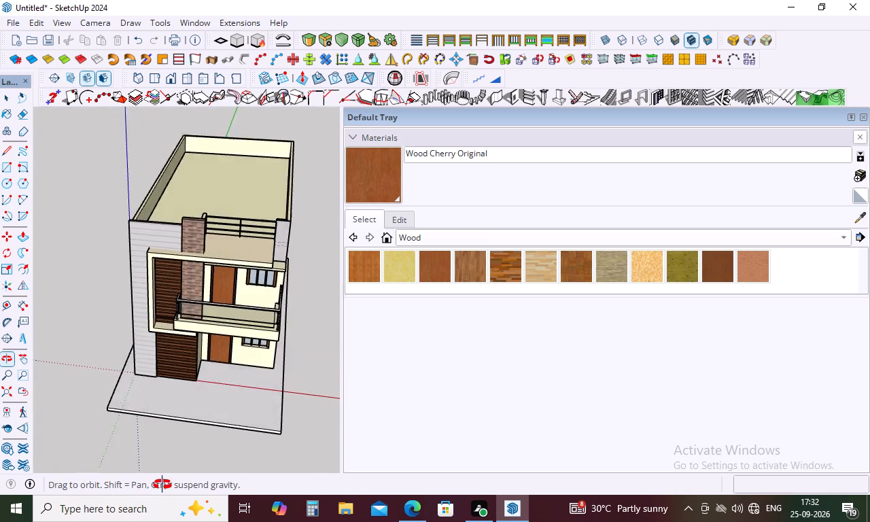
{"action": "middle_click_drag", "start_coordinate": [162, 485], "coordinate": [218, 483]}
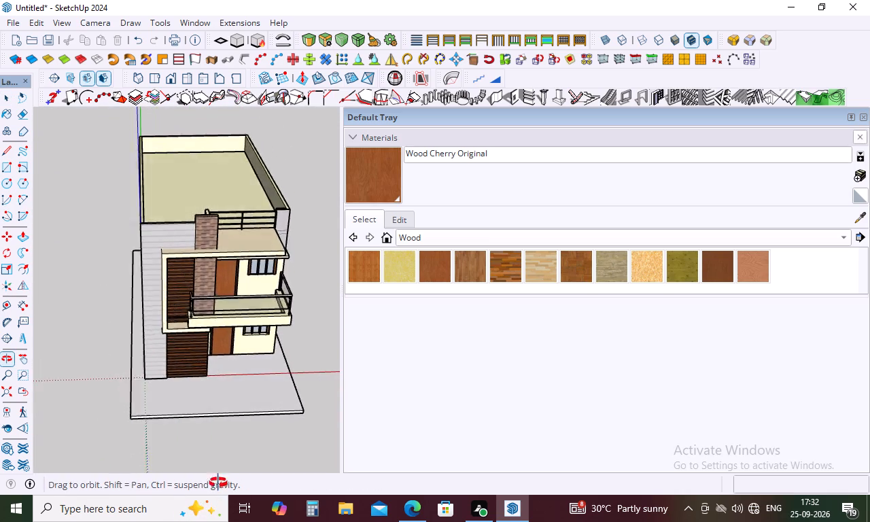
{"action": "middle_click_drag", "start_coordinate": [218, 483], "coordinate": [221, 467]}
{"action": "middle_click_drag", "start_coordinate": [224, 449], "coordinate": [226, 425]}
{"action": "middle_click_drag", "start_coordinate": [226, 423], "coordinate": [223, 404]}
{"action": "double_click", "coordinate": [266, 402]}
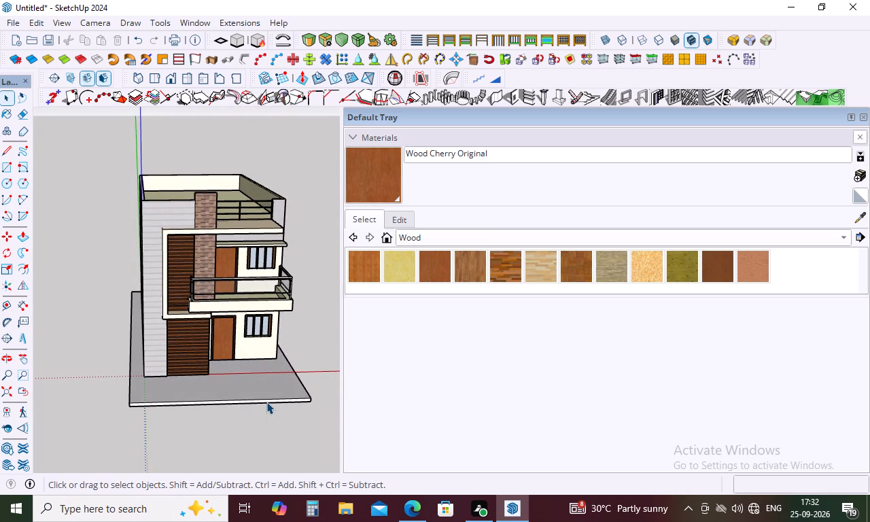
{"action": "key", "text": "p"}
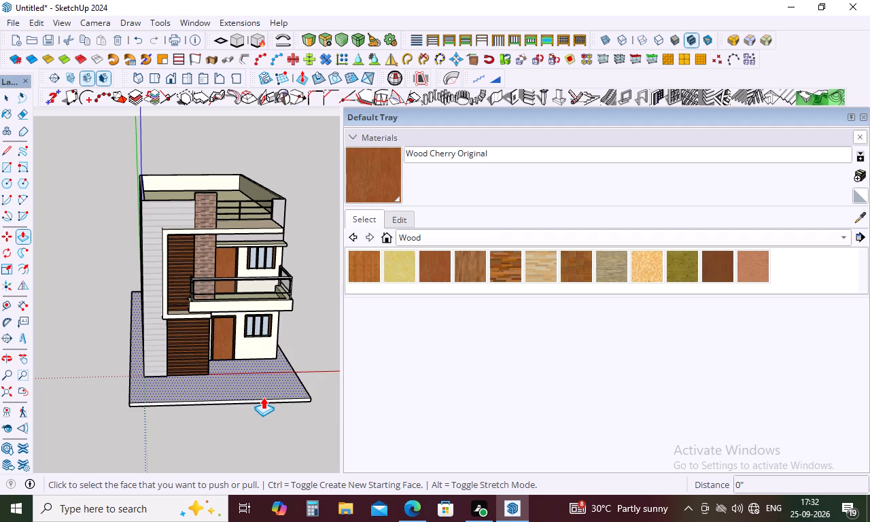
{"action": "left_click", "coordinate": [262, 402]}
{"action": "left_click", "coordinate": [265, 412]}
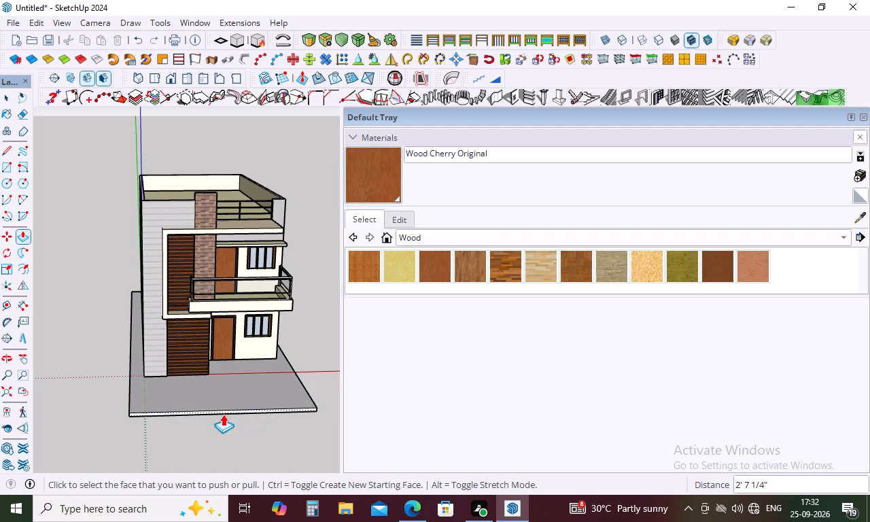
Push/Pull the slab's left side face outward about 9 1/2".
{"action": "middle_click_drag", "start_coordinate": [223, 414], "coordinate": [393, 456]}
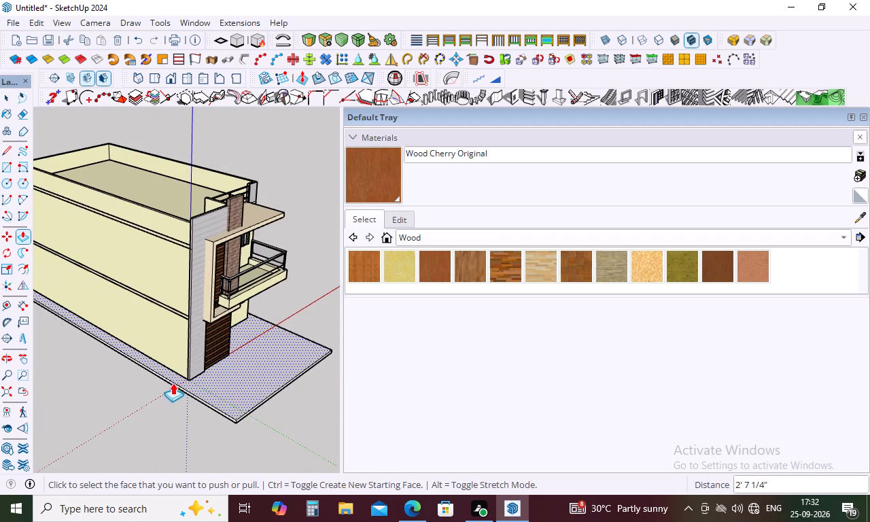
{"action": "left_click", "coordinate": [172, 385]}
{"action": "left_click", "coordinate": [168, 387]}
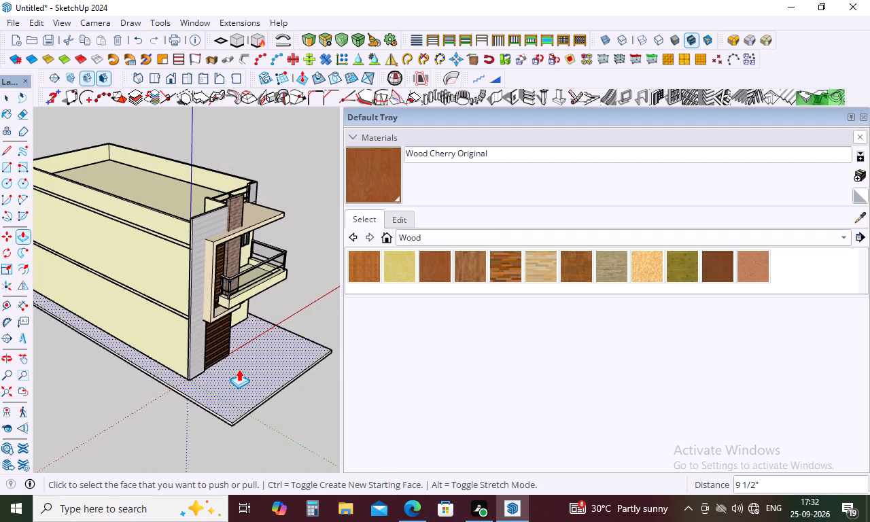
Push/Pull the slab's right side face outward about 1' 4".
{"action": "middle_click_drag", "start_coordinate": [239, 369], "coordinate": [0, 303]}
{"action": "middle_click_drag", "start_coordinate": [292, 375], "coordinate": [107, 368]}
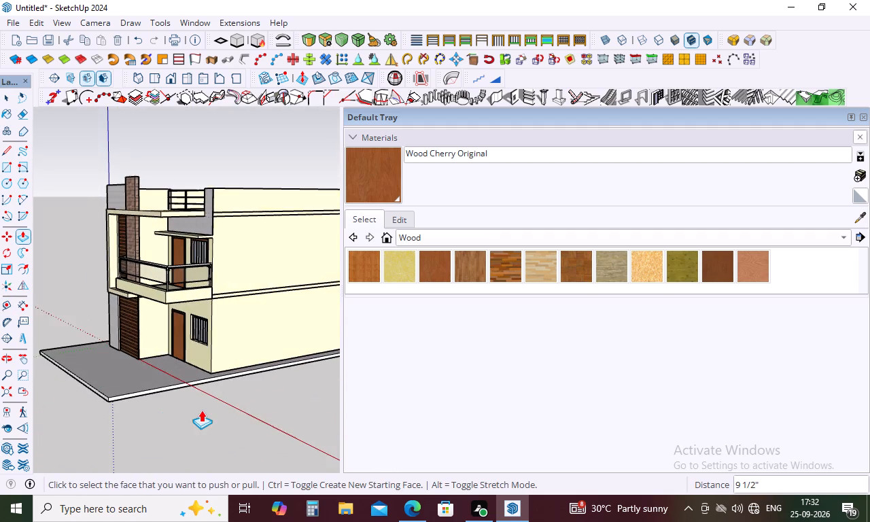
{"action": "scroll", "coordinate": [205, 396], "scroll_direction": "up", "scroll_amount": 4}
{"action": "left_click", "coordinate": [210, 373]}
{"action": "left_click", "coordinate": [217, 380]}
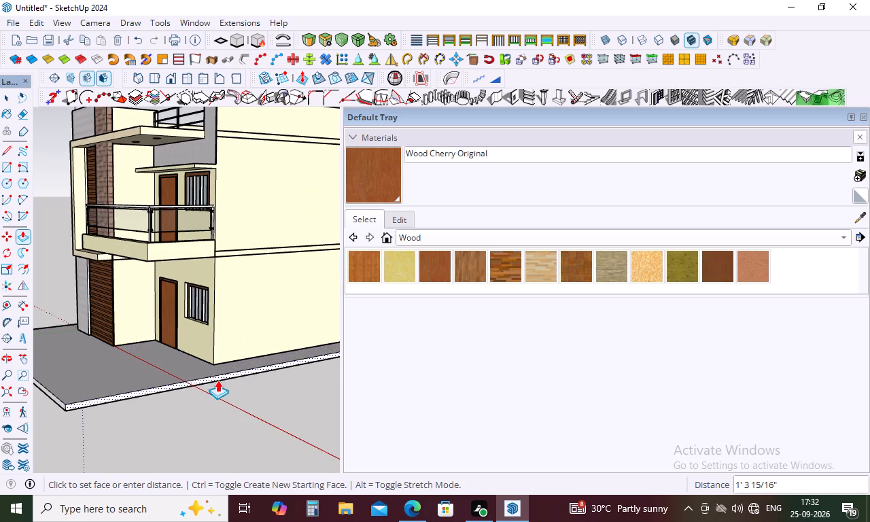
Push/Pull the slab's rear edge face outward about 1' 7 11/16" behind the house.
{"action": "scroll", "coordinate": [227, 348], "scroll_direction": "down", "scroll_amount": 4}
{"action": "middle_click_drag", "start_coordinate": [227, 348], "coordinate": [6, 377]}
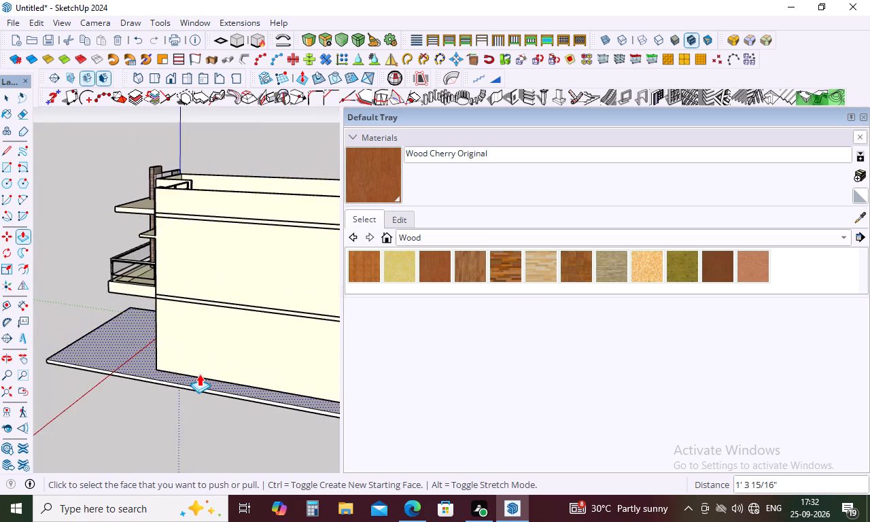
{"action": "scroll", "coordinate": [199, 374], "scroll_direction": "down", "scroll_amount": 15}
{"action": "middle_click_drag", "start_coordinate": [275, 375], "coordinate": [172, 370]}
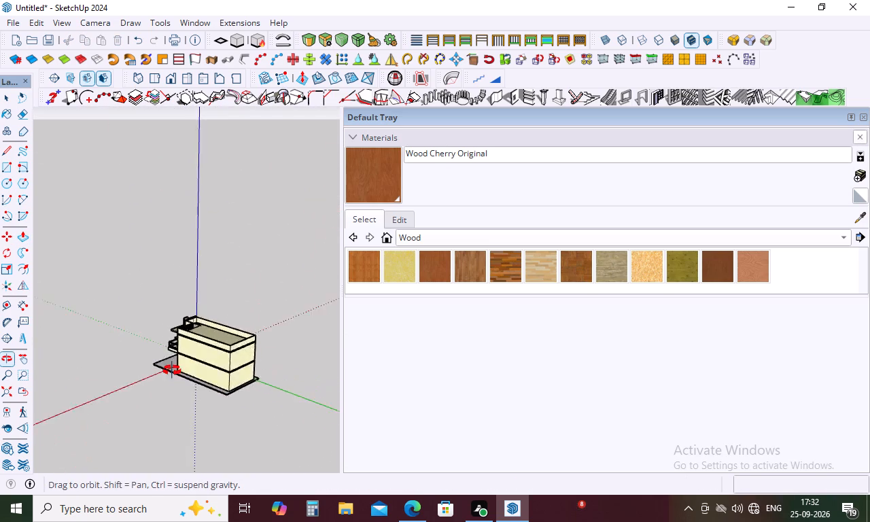
{"action": "middle_click_drag", "start_coordinate": [172, 370], "coordinate": [94, 335]}
{"action": "scroll", "coordinate": [191, 383], "scroll_direction": "up", "scroll_amount": 18}
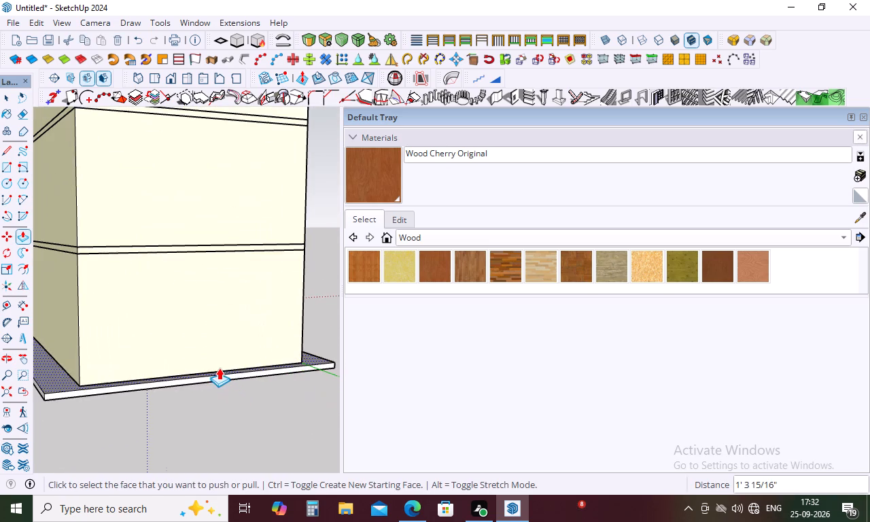
{"action": "left_click", "coordinate": [217, 376]}
{"action": "left_click", "coordinate": [224, 385]}
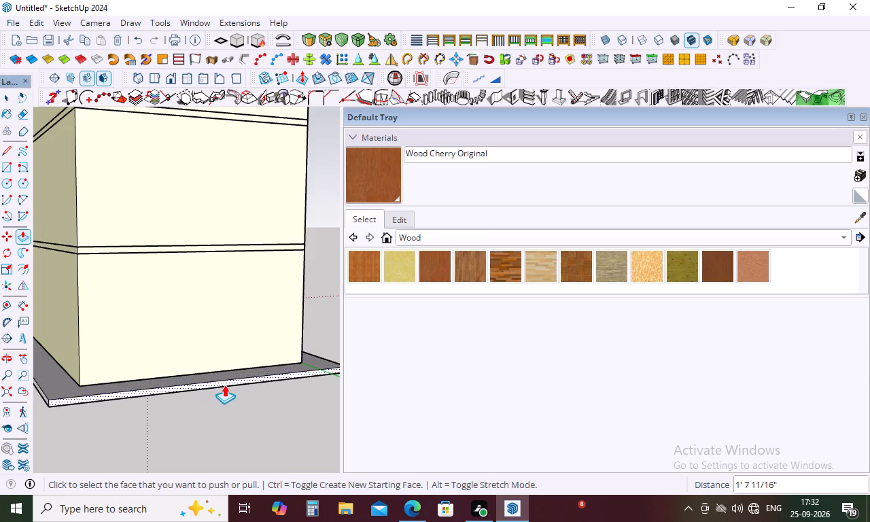
Place a guide 5" inside the slab's left edge, parallel to the side of the house.
{"action": "scroll", "coordinate": [220, 379], "scroll_direction": "down", "scroll_amount": 4}
{"action": "middle_click_drag", "start_coordinate": [213, 389], "coordinate": [390, 464]}
{"action": "middle_click_drag", "start_coordinate": [107, 338], "coordinate": [349, 400]}
{"action": "middle_click_drag", "start_coordinate": [126, 362], "coordinate": [358, 328]}
{"action": "middle_click_drag", "start_coordinate": [35, 351], "coordinate": [159, 332]}
{"action": "scroll", "coordinate": [141, 307], "scroll_direction": "down", "scroll_amount": 5}
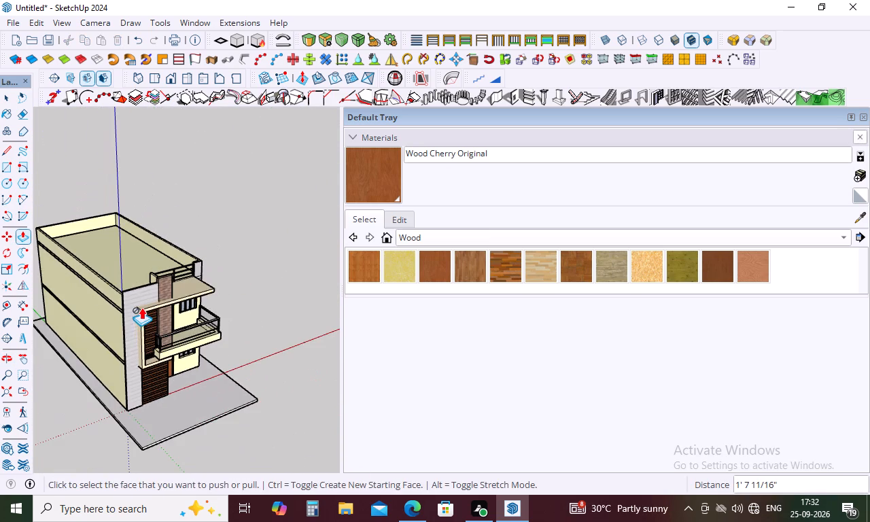
{"action": "middle_click_drag", "start_coordinate": [201, 377], "coordinate": [156, 331]}
{"action": "key", "text": "space"}
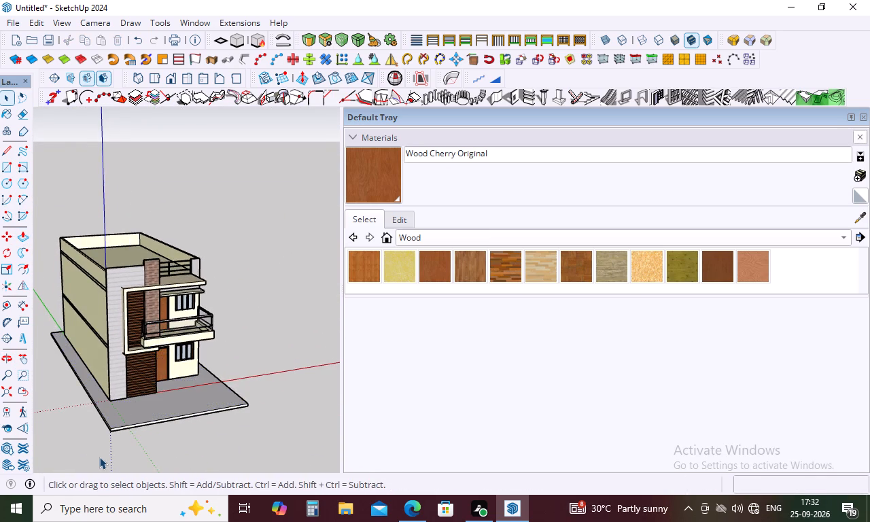
{"action": "scroll", "coordinate": [124, 423], "scroll_direction": "up", "scroll_amount": 3}
{"action": "middle_click_drag", "start_coordinate": [114, 398], "coordinate": [106, 442]}
{"action": "key", "text": "t"}
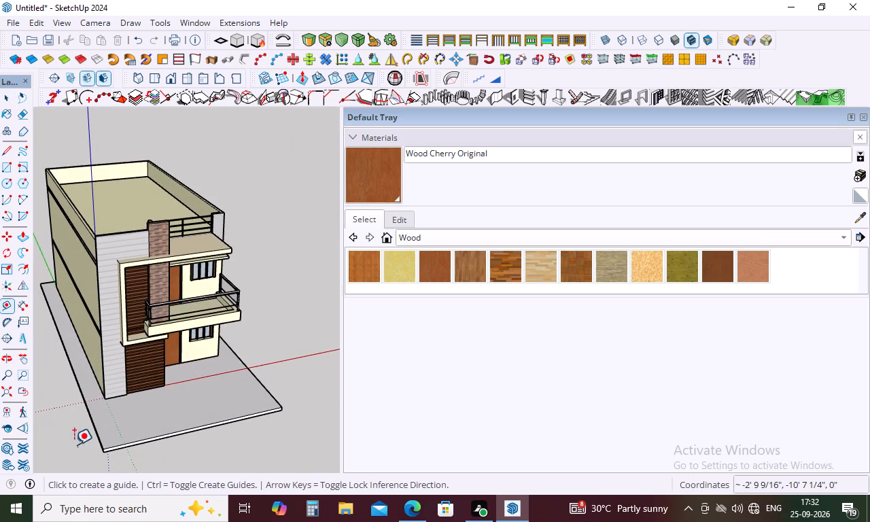
{"action": "scroll", "coordinate": [109, 360], "scroll_direction": "up", "scroll_amount": 7}
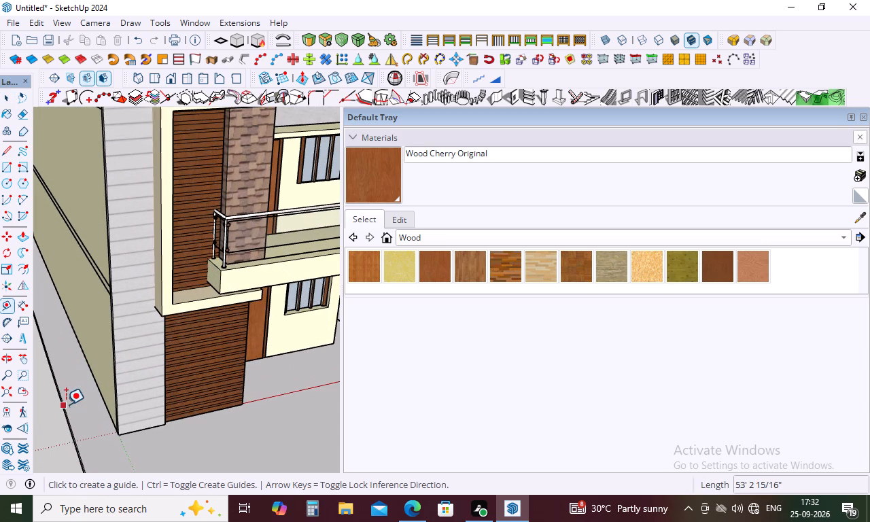
{"action": "left_click", "coordinate": [65, 405]}
{"action": "key", "text": "4"}
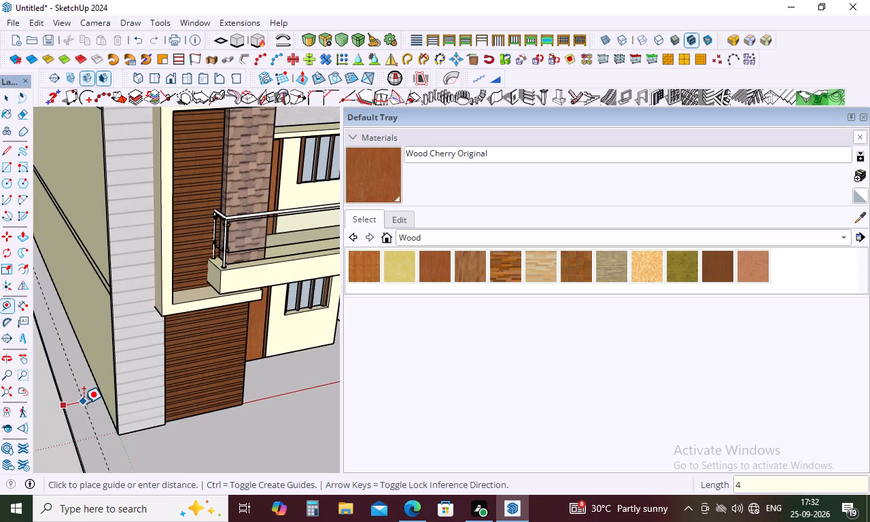
{"action": "key", "text": "BackSpace"}
{"action": "key", "text": "5"}
{"action": "key", "text": "Return"}
Place a guide 5" inside the slab's front edge.
{"action": "scroll", "coordinate": [76, 360], "scroll_direction": "down", "scroll_amount": 4}
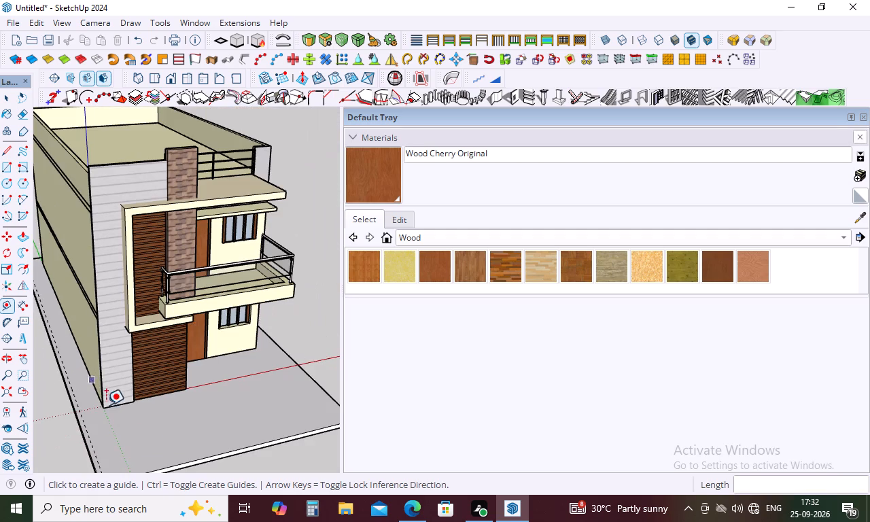
{"action": "left_click", "coordinate": [185, 461]}
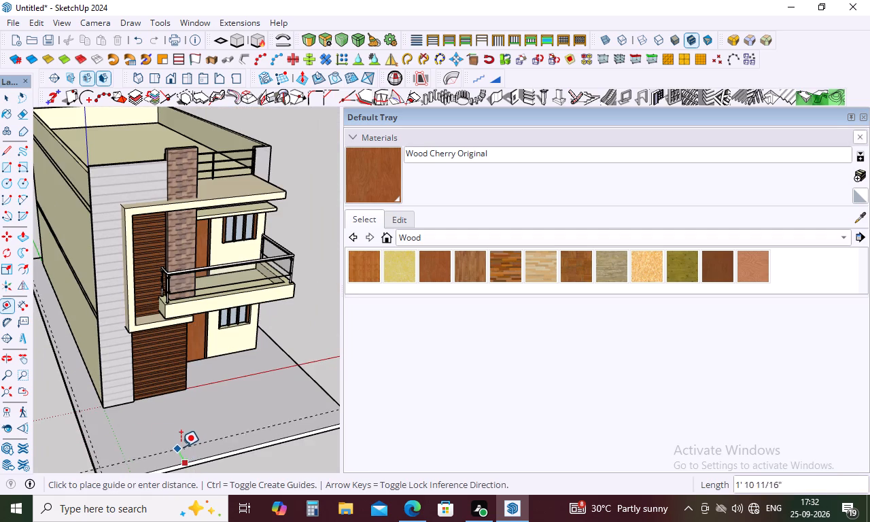
{"action": "key", "text": "5"}
{"action": "key", "text": "Return"}
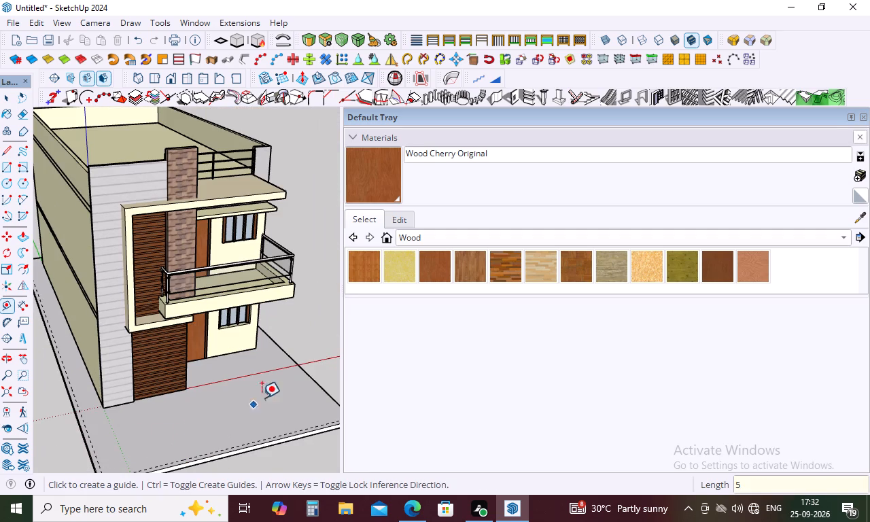
Place a guide 5" inside the slab's right edge.
{"action": "left_click", "coordinate": [291, 360]}
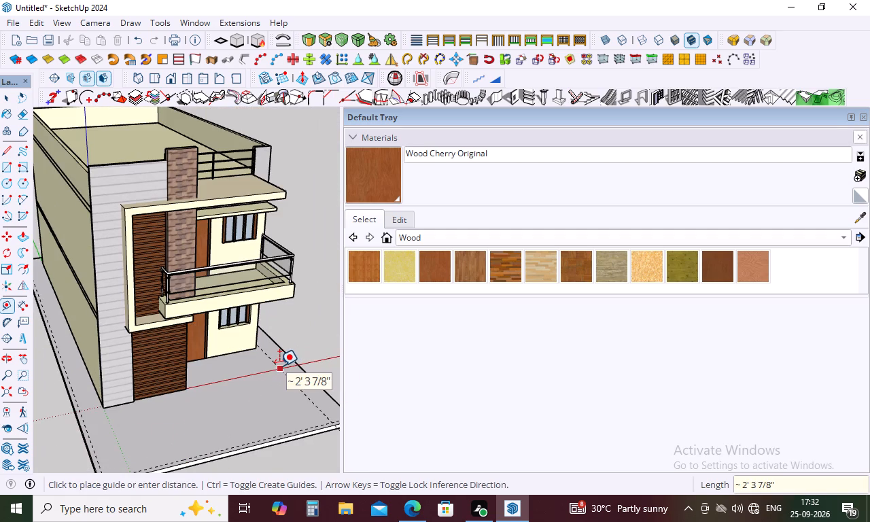
{"action": "key", "text": "5"}
{"action": "key", "text": "Return"}
Place a guide 5" inside the slab's rear edge behind the house.
{"action": "scroll", "coordinate": [256, 388], "scroll_direction": "down", "scroll_amount": 4}
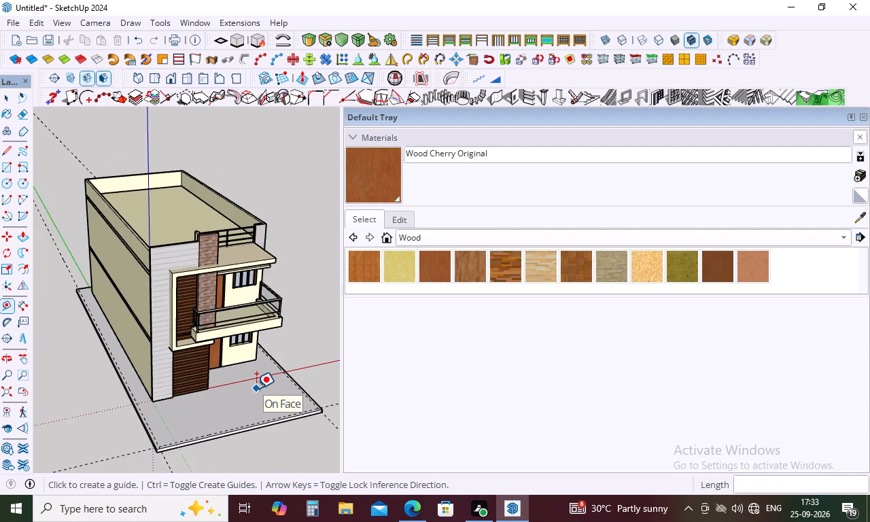
{"action": "scroll", "coordinate": [256, 388], "scroll_direction": "down", "scroll_amount": 7}
{"action": "middle_click_drag", "start_coordinate": [248, 400], "coordinate": [408, 413]}
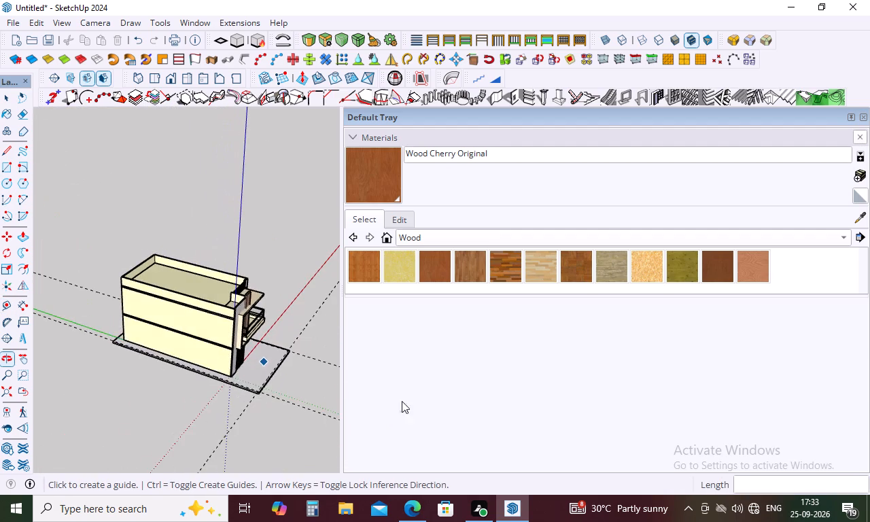
{"action": "scroll", "coordinate": [114, 330], "scroll_direction": "up", "scroll_amount": 9}
{"action": "scroll", "coordinate": [113, 336], "scroll_direction": "up", "scroll_amount": 14}
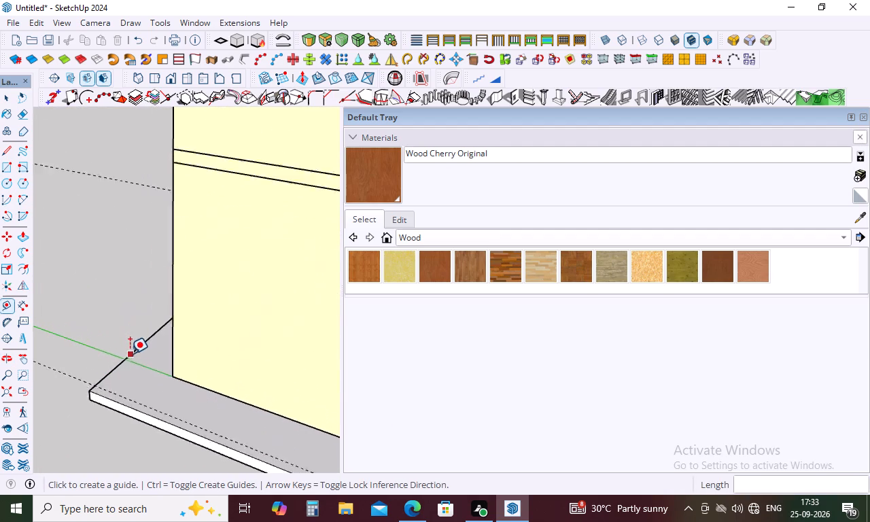
{"action": "scroll", "coordinate": [130, 353], "scroll_direction": "up", "scroll_amount": 1}
{"action": "left_click", "coordinate": [130, 353]}
{"action": "key", "text": "5"}
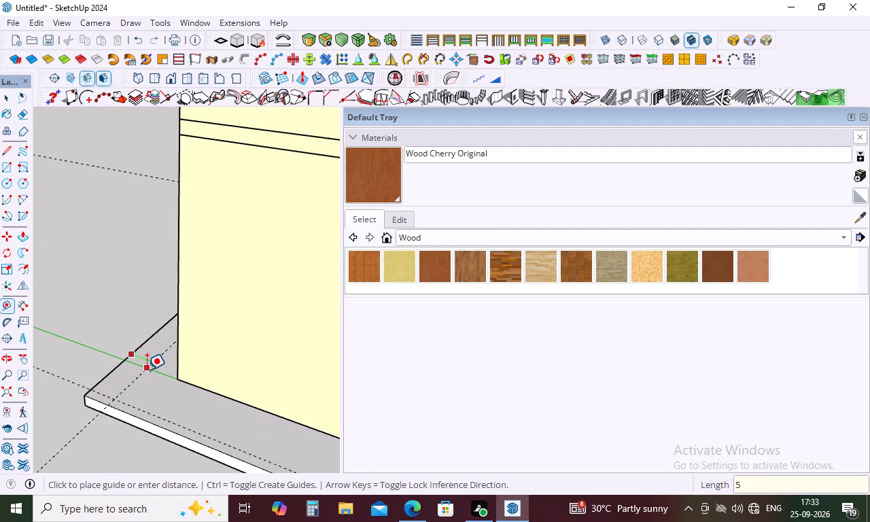
{"action": "key", "text": "Return"}
Draw a line about 24' 9 1/2" along the rear guide, from the rear-right guide intersection to the rear-left one.
{"action": "scroll", "coordinate": [152, 387], "scroll_direction": "down", "scroll_amount": 15}
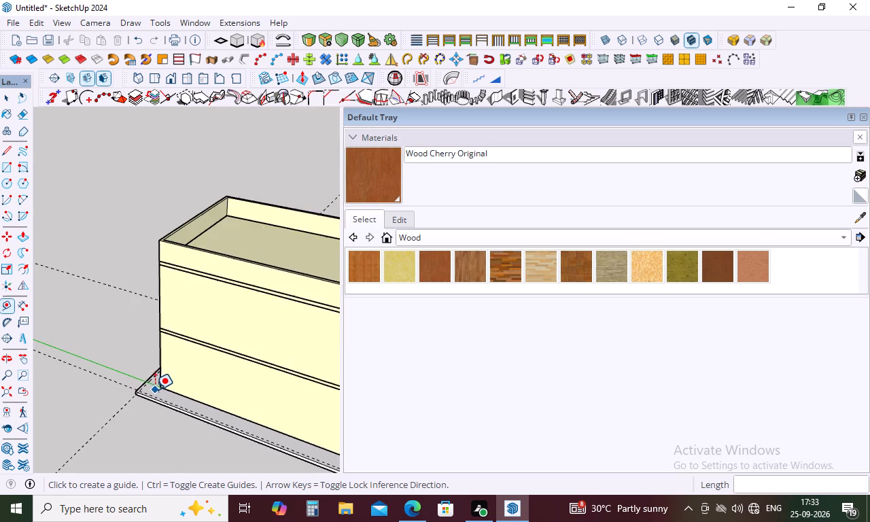
{"action": "middle_click_drag", "start_coordinate": [154, 387], "coordinate": [391, 428]}
{"action": "scroll", "coordinate": [209, 350], "scroll_direction": "up", "scroll_amount": 9}
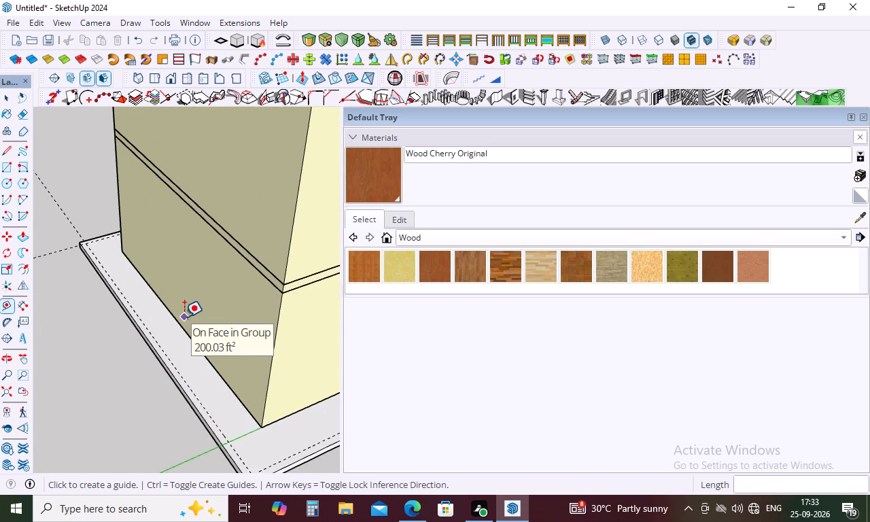
{"action": "key", "text": "l"}
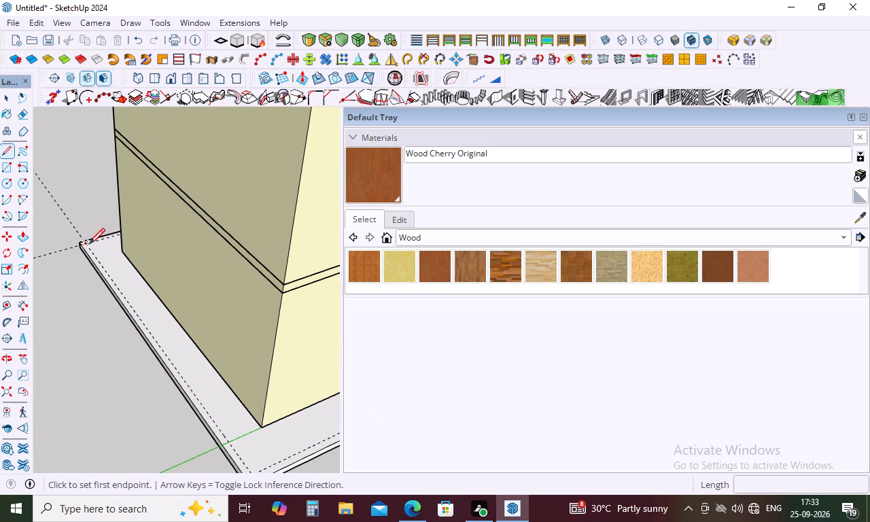
{"action": "scroll", "coordinate": [89, 242], "scroll_direction": "up", "scroll_amount": 8}
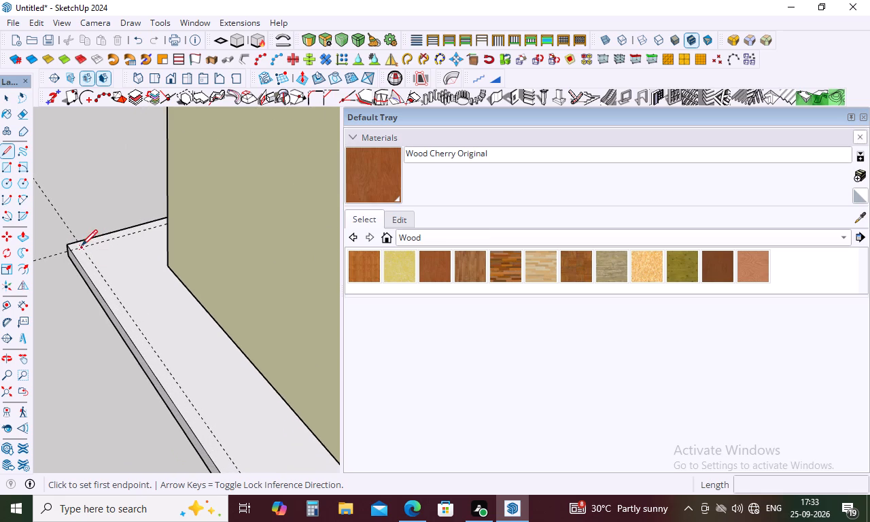
{"action": "left_click", "coordinate": [82, 245]}
{"action": "scroll", "coordinate": [116, 294], "scroll_direction": "down", "scroll_amount": 18}
{"action": "scroll", "coordinate": [205, 390], "scroll_direction": "up", "scroll_amount": 5}
{"action": "scroll", "coordinate": [141, 347], "scroll_direction": "up", "scroll_amount": 14}
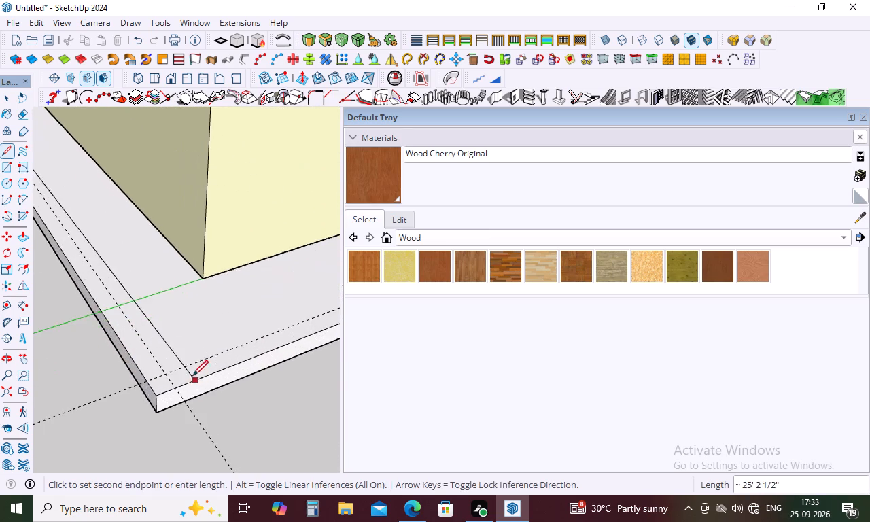
{"action": "scroll", "coordinate": [192, 376], "scroll_direction": "up", "scroll_amount": 10}
{"action": "left_click", "coordinate": [138, 377]}
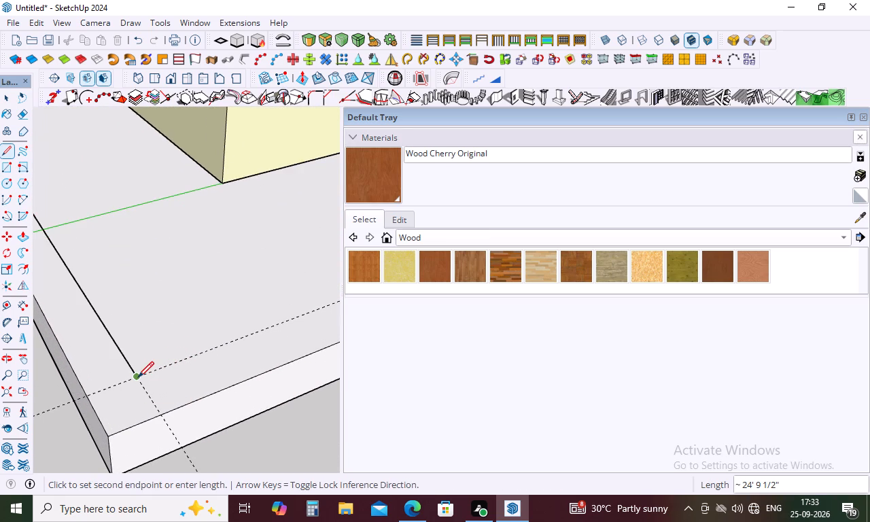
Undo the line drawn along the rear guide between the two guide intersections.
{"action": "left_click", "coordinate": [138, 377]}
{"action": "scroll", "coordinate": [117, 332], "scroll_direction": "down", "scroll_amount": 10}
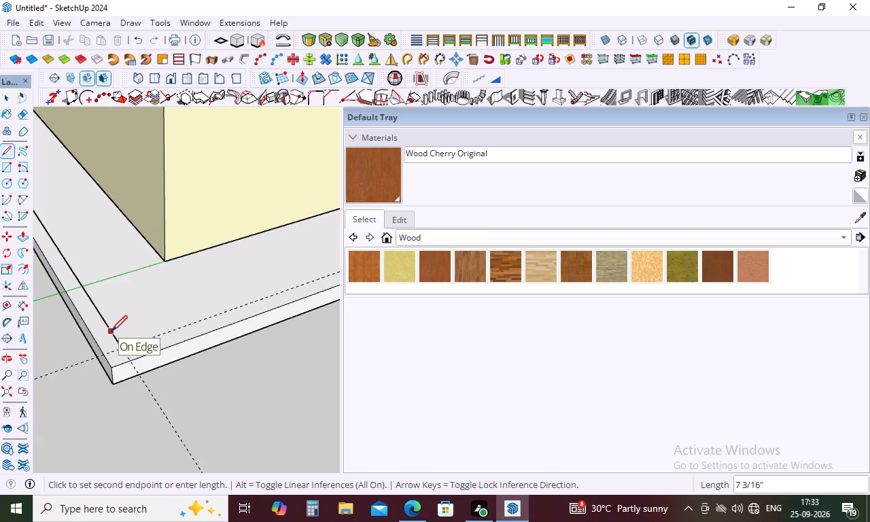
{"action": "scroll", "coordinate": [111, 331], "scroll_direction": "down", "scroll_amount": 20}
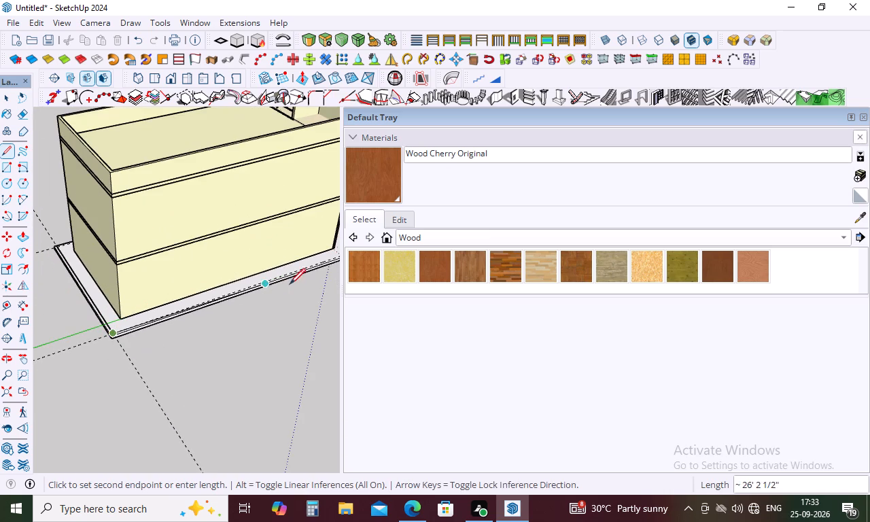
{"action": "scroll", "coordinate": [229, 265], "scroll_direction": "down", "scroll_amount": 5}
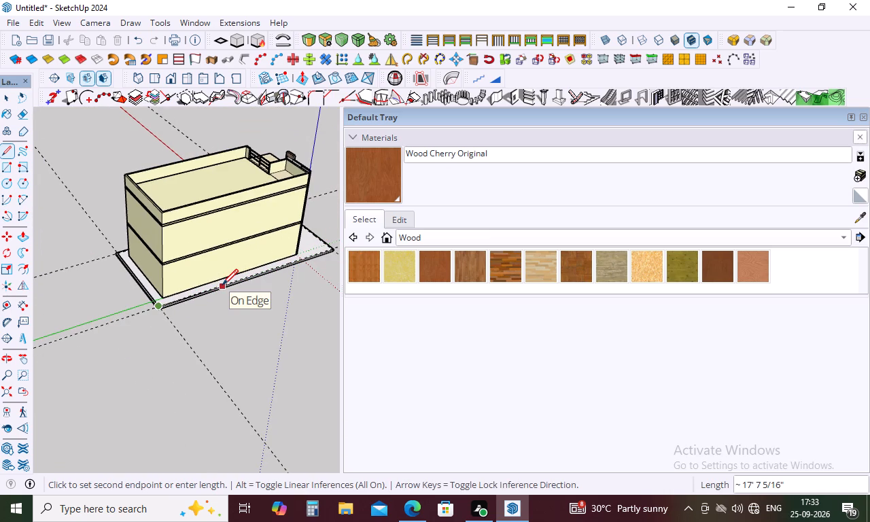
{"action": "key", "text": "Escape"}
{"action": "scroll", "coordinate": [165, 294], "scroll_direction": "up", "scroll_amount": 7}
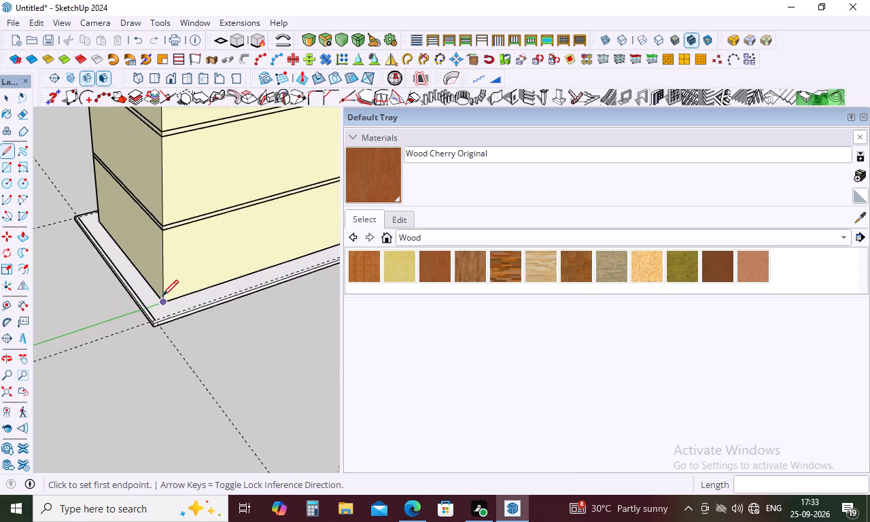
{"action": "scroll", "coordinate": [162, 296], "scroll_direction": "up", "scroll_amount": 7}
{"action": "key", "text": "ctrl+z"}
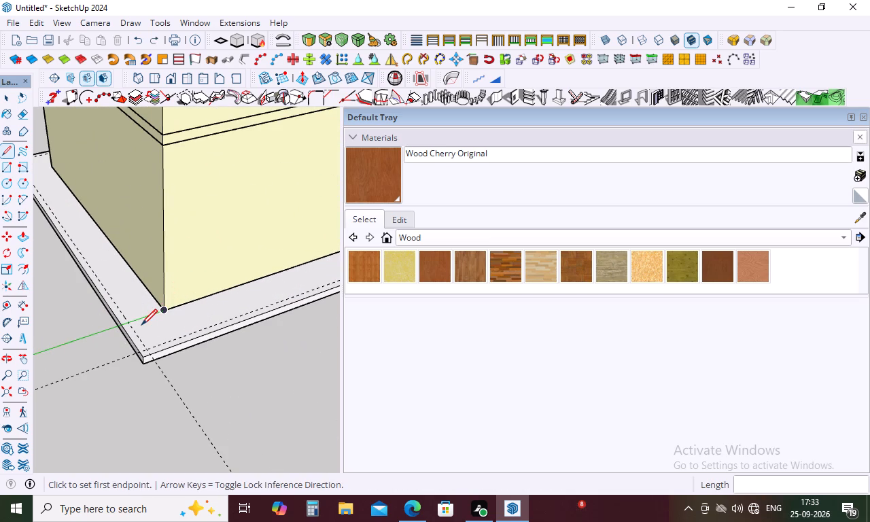
Draw a 5" by about 25' 7 1/2" rectangle along the slab's rear edge, out to the guide.
{"action": "key", "text": "r"}
{"action": "scroll", "coordinate": [139, 342], "scroll_direction": "down", "scroll_amount": 6}
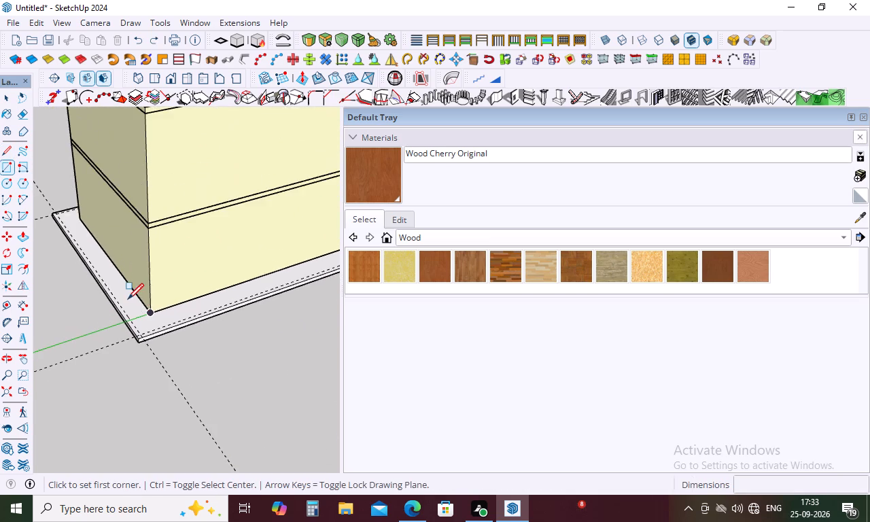
{"action": "scroll", "coordinate": [51, 181], "scroll_direction": "up", "scroll_amount": 11}
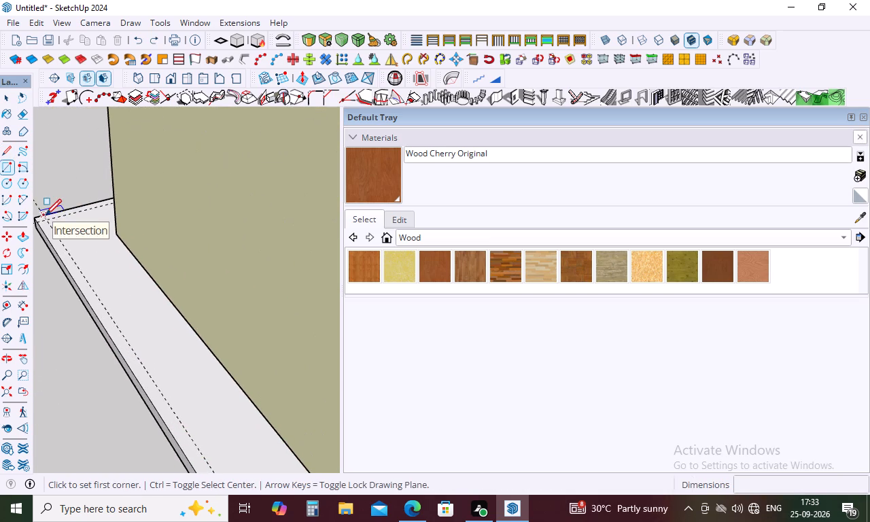
{"action": "left_click", "coordinate": [38, 217]}
{"action": "scroll", "coordinate": [51, 217], "scroll_direction": "down", "scroll_amount": 4}
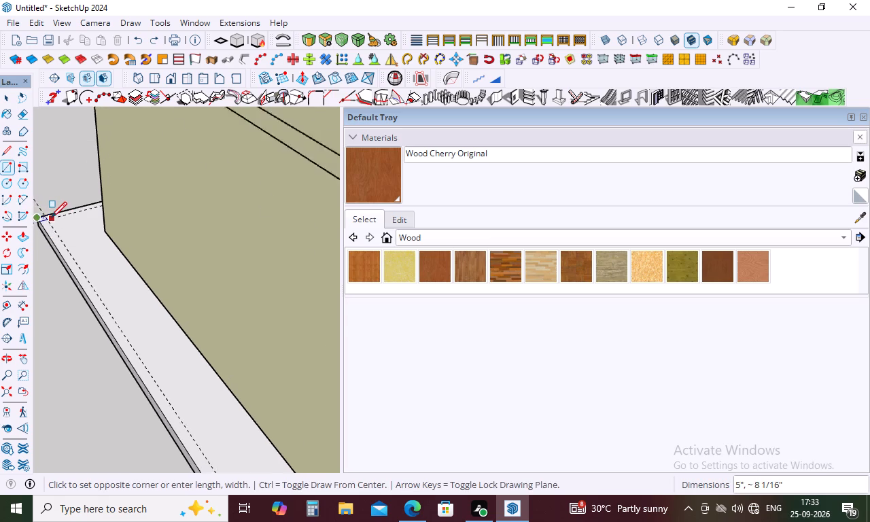
{"action": "scroll", "coordinate": [51, 217], "scroll_direction": "down", "scroll_amount": 5}
{"action": "scroll", "coordinate": [169, 394], "scroll_direction": "up", "scroll_amount": 2}
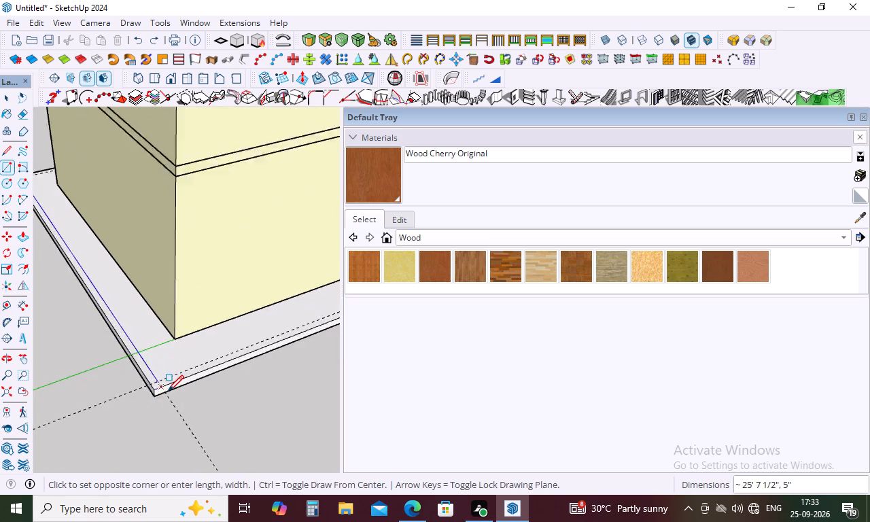
{"action": "scroll", "coordinate": [168, 391], "scroll_direction": "up", "scroll_amount": 14}
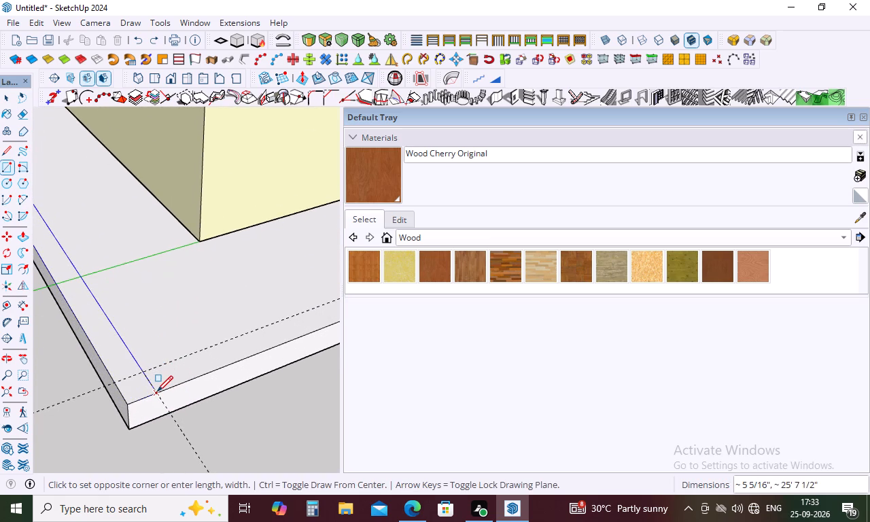
{"action": "left_click", "coordinate": [157, 391]}
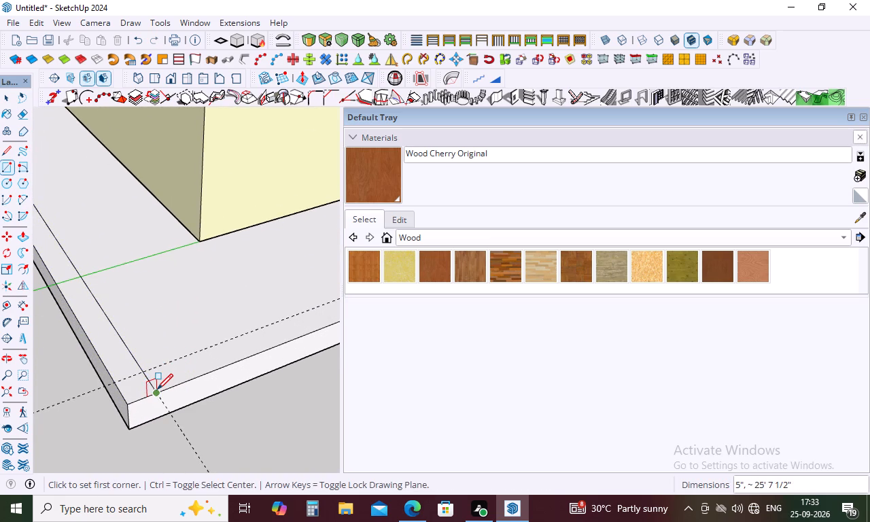
Draw a 5" by 52' 9 15/16" rectangle along the slab's left edge, from the rear strip to the front edge.
{"action": "left_click", "coordinate": [157, 389]}
{"action": "scroll", "coordinate": [139, 351], "scroll_direction": "down", "scroll_amount": 20}
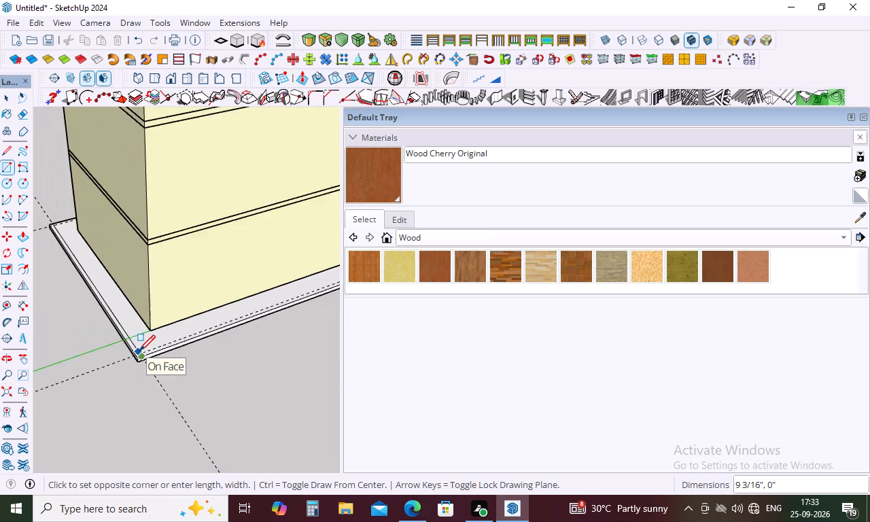
{"action": "scroll", "coordinate": [139, 351], "scroll_direction": "down", "scroll_amount": 5}
{"action": "scroll", "coordinate": [139, 351], "scroll_direction": "up", "scroll_amount": 1}
{"action": "scroll", "coordinate": [139, 351], "scroll_direction": "down", "scroll_amount": 5}
{"action": "scroll", "coordinate": [200, 328], "scroll_direction": "down", "scroll_amount": 5}
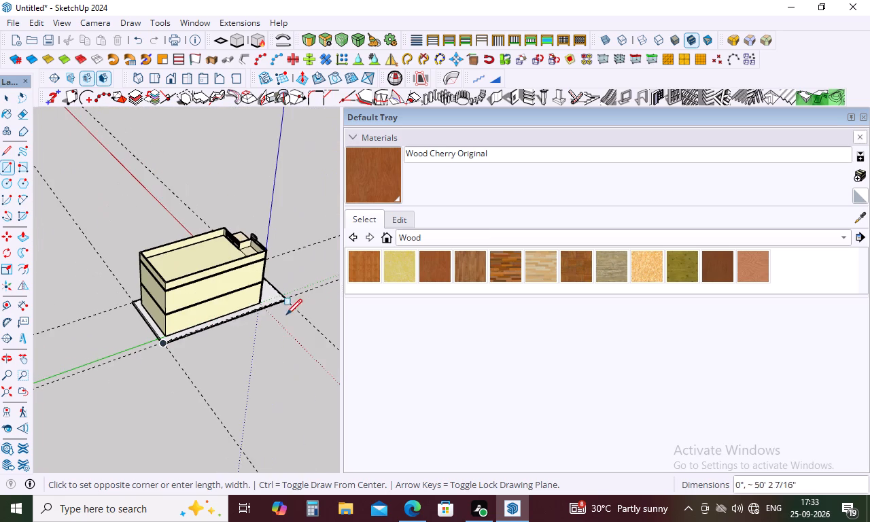
{"action": "scroll", "coordinate": [296, 298], "scroll_direction": "up", "scroll_amount": 19}
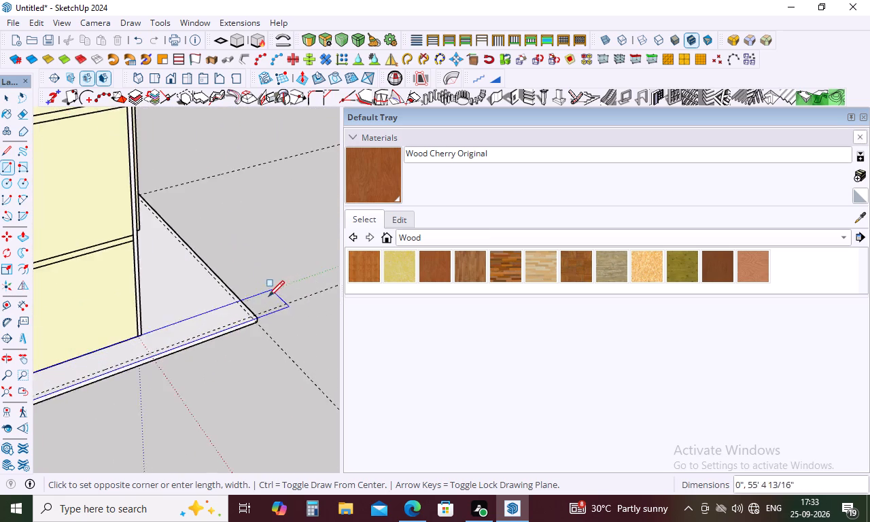
{"action": "scroll", "coordinate": [268, 296], "scroll_direction": "up", "scroll_amount": 13}
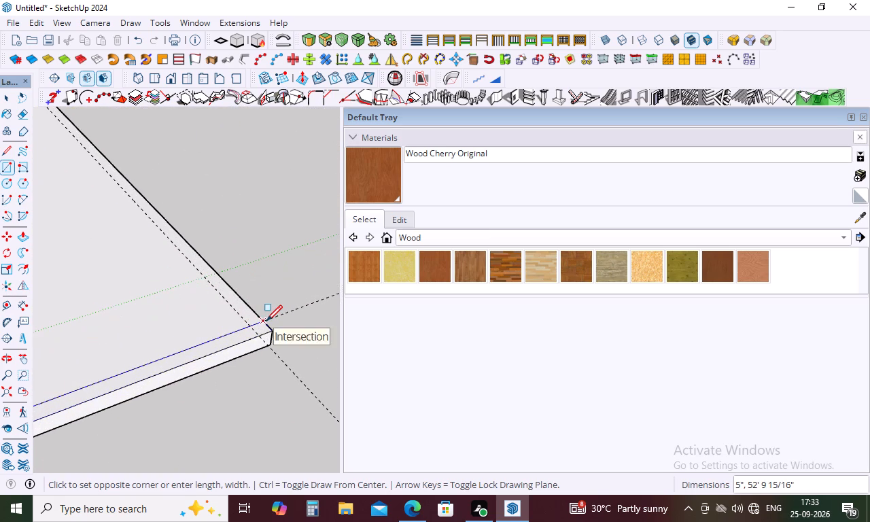
{"action": "left_click", "coordinate": [266, 321]}
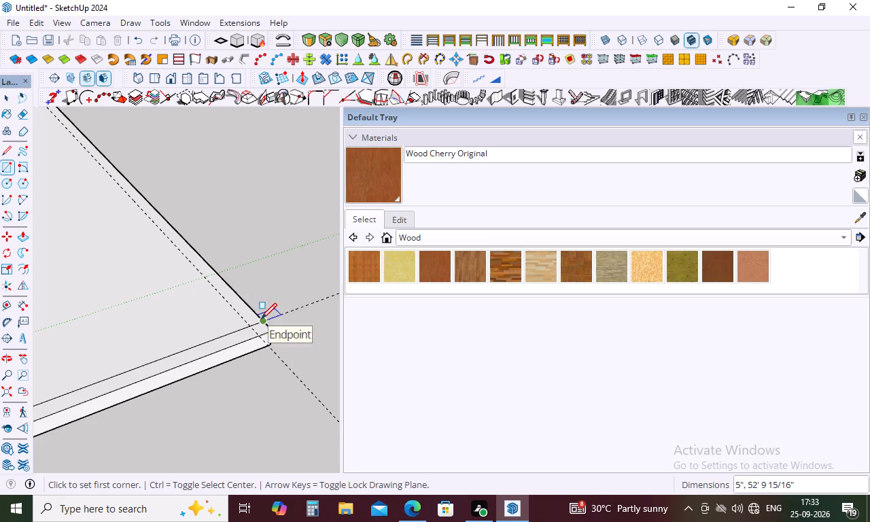
Draw a 5" by about 25' 2 1/2" rectangle along the slab's front edge, from the left strip to the right edge.
{"action": "left_click", "coordinate": [261, 319]}
{"action": "scroll", "coordinate": [239, 285], "scroll_direction": "down", "scroll_amount": 19}
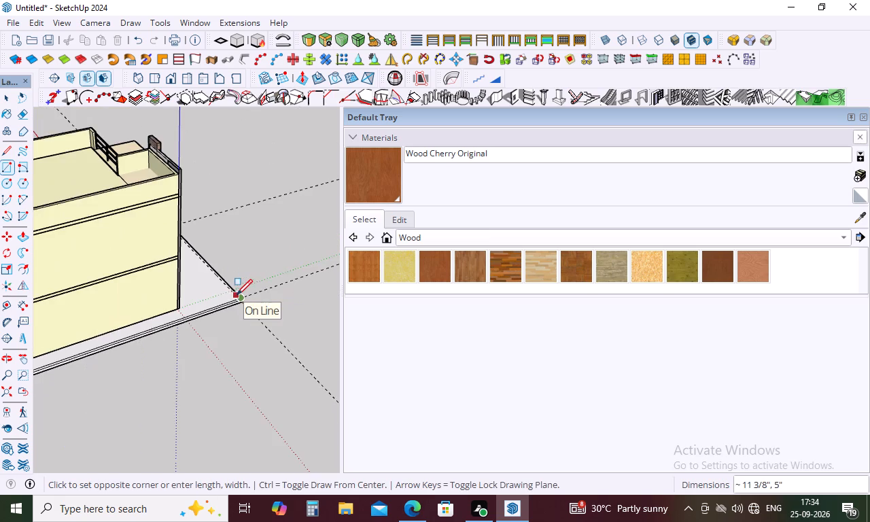
{"action": "middle_click_drag", "start_coordinate": [257, 264], "coordinate": [86, 351]}
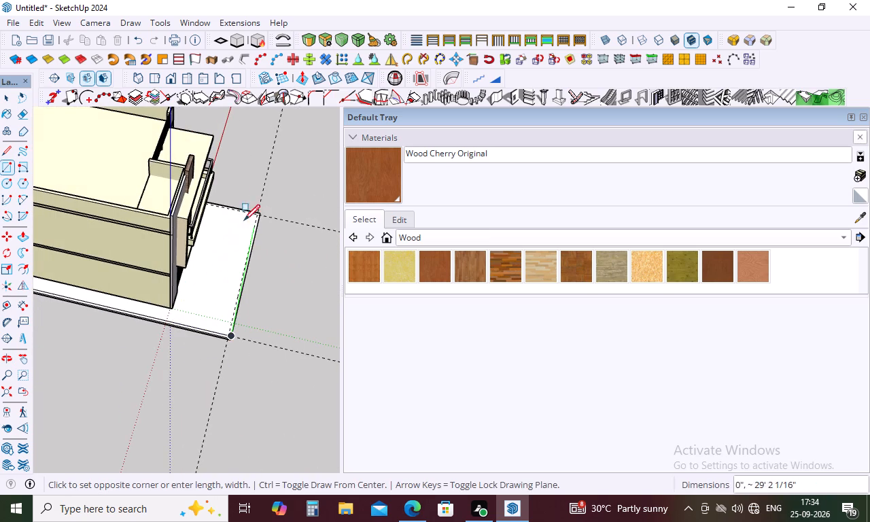
{"action": "scroll", "coordinate": [256, 200], "scroll_direction": "up", "scroll_amount": 20}
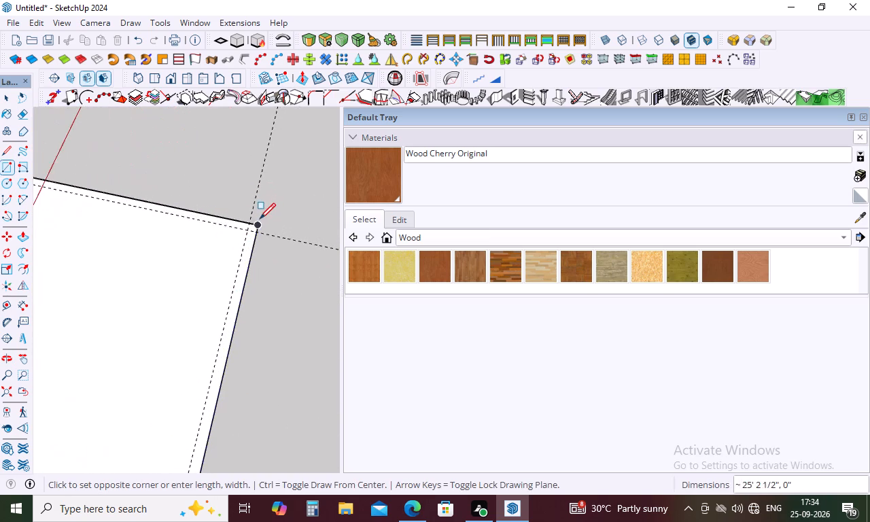
{"action": "scroll", "coordinate": [260, 219], "scroll_direction": "up", "scroll_amount": 9}
{"action": "left_click", "coordinate": [244, 225]}
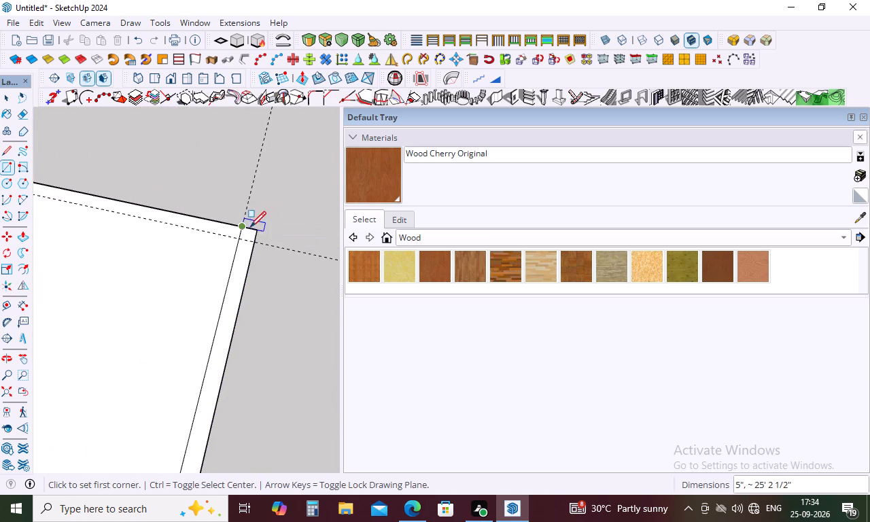
Draw a 5" wide rectangle along the slab's right edge, from the front strip back to the rear strip.
{"action": "scroll", "coordinate": [258, 217], "scroll_direction": "down", "scroll_amount": 9}
{"action": "scroll", "coordinate": [224, 264], "scroll_direction": "down", "scroll_amount": 11}
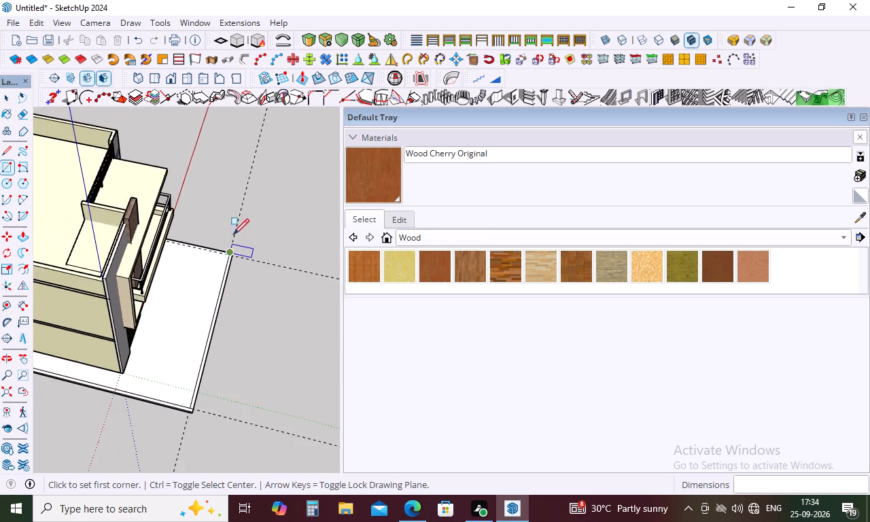
{"action": "middle_click_drag", "start_coordinate": [234, 232], "coordinate": [0, 270]}
{"action": "middle_click_drag", "start_coordinate": [154, 280], "coordinate": [20, 236]}
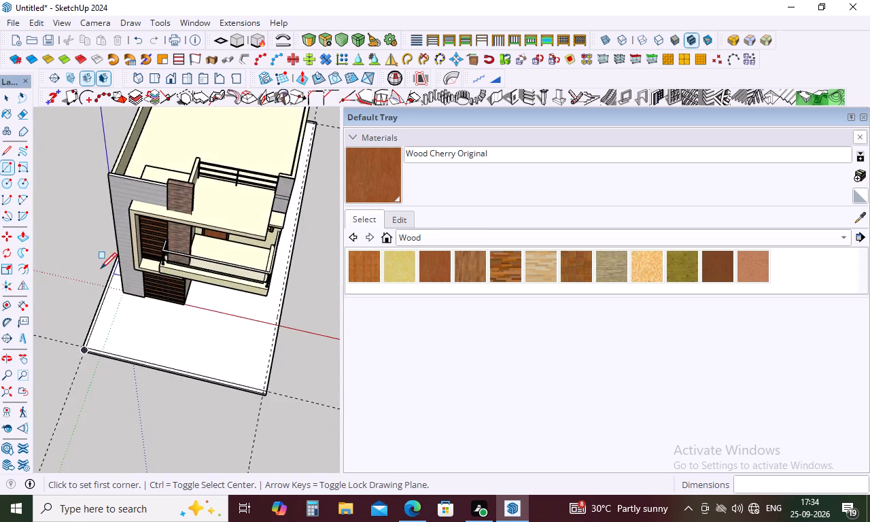
{"action": "scroll", "coordinate": [101, 268], "scroll_direction": "down", "scroll_amount": 5}
{"action": "middle_click_drag", "start_coordinate": [285, 297], "coordinate": [215, 244]}
{"action": "scroll", "coordinate": [258, 396], "scroll_direction": "up", "scroll_amount": 9}
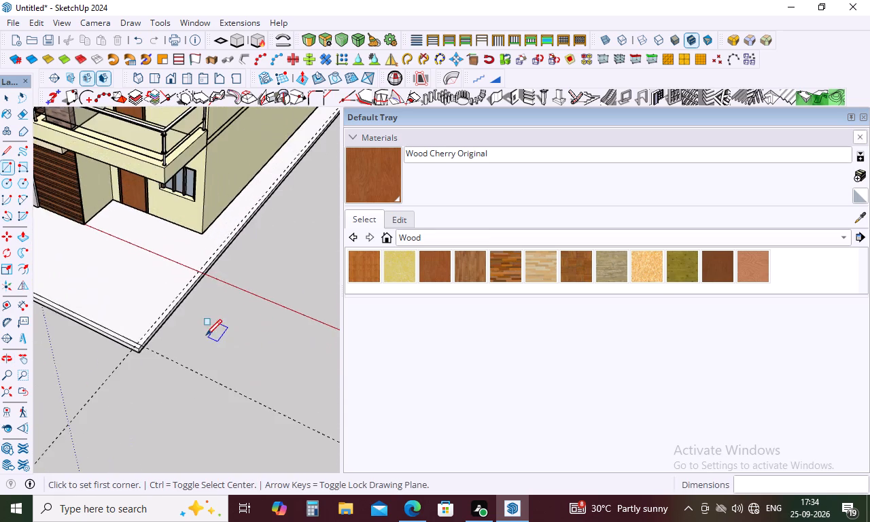
{"action": "scroll", "coordinate": [190, 329], "scroll_direction": "up", "scroll_amount": 5}
{"action": "left_click", "coordinate": [111, 358]}
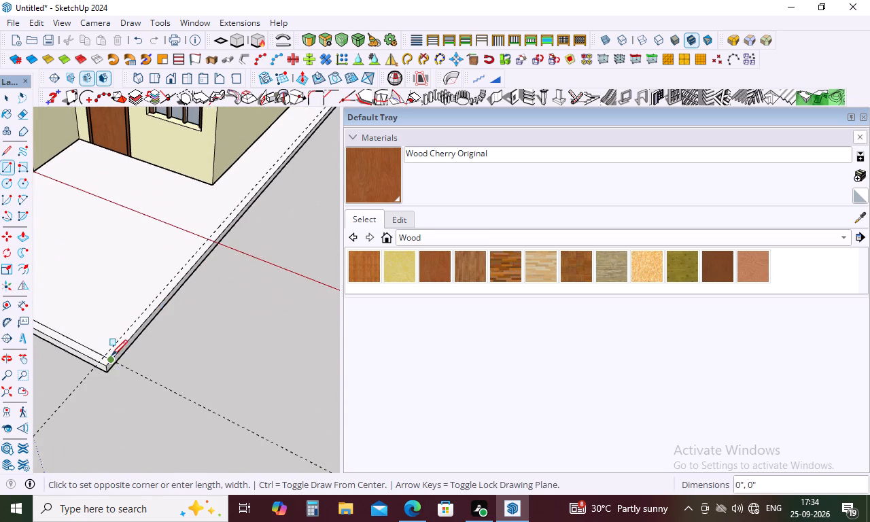
{"action": "scroll", "coordinate": [111, 355], "scroll_direction": "down", "scroll_amount": 15}
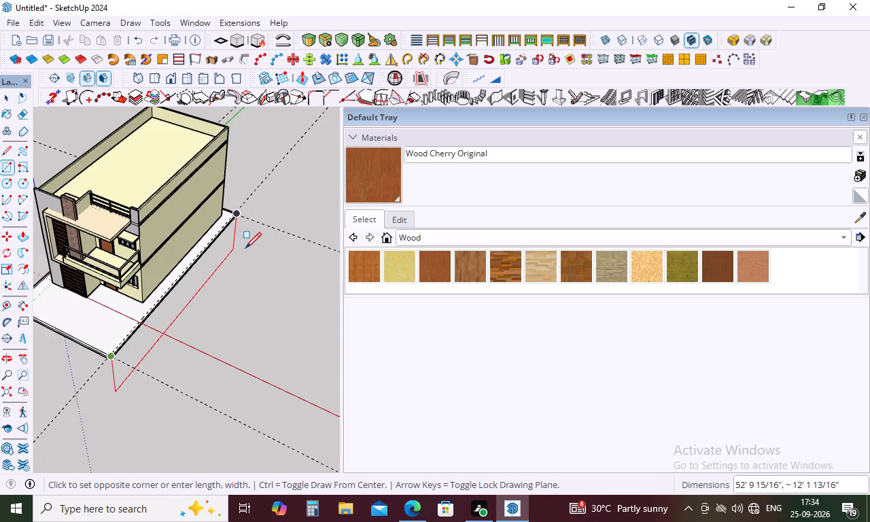
{"action": "scroll", "coordinate": [241, 205], "scroll_direction": "up", "scroll_amount": 14}
{"action": "scroll", "coordinate": [241, 220], "scroll_direction": "up", "scroll_amount": 20}
{"action": "scroll", "coordinate": [241, 220], "scroll_direction": "up", "scroll_amount": 4}
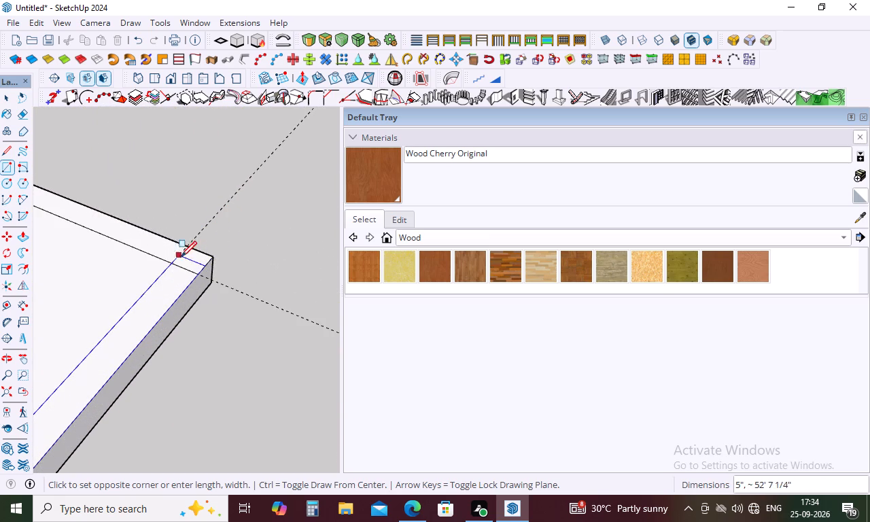
{"action": "left_click", "coordinate": [174, 262]}
Erase the overlapping strip line and the rear and right guides at the slab's rear-right corner.
{"action": "key", "text": "space"}
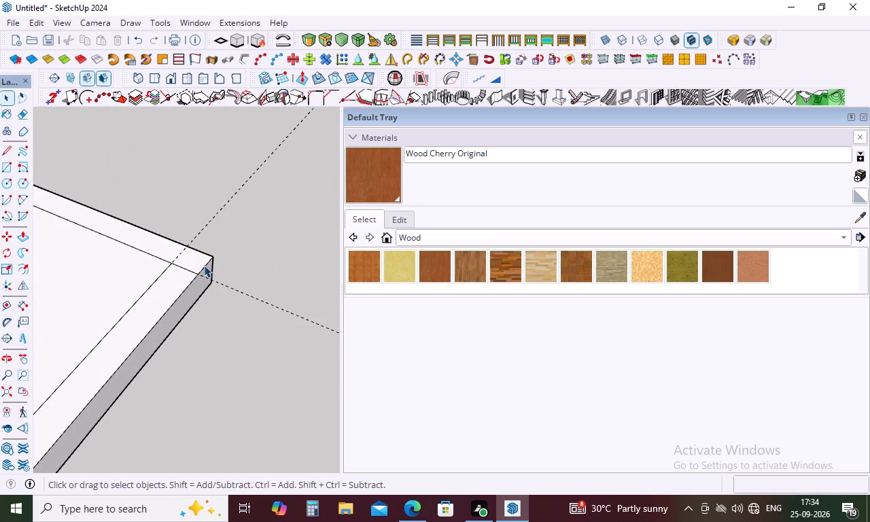
{"action": "key", "text": "e"}
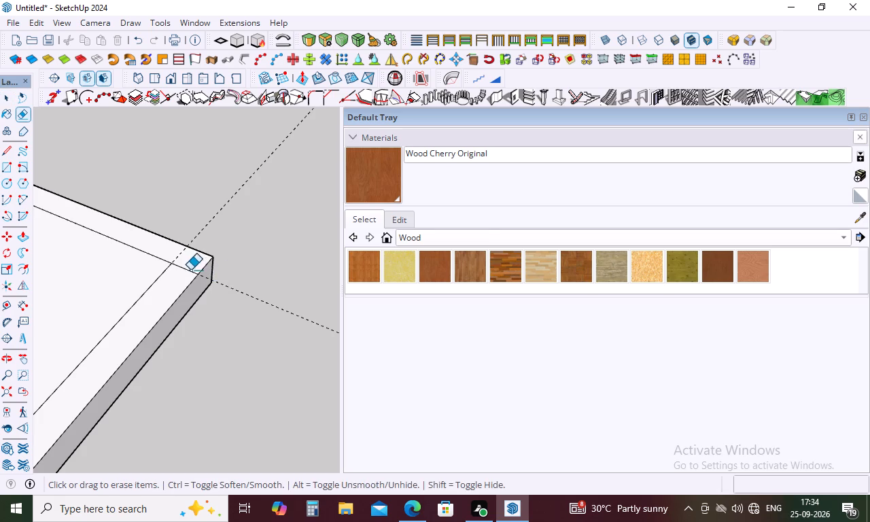
{"action": "left_click_drag", "start_coordinate": [190, 268], "coordinate": [186, 278]}
{"action": "left_click_drag", "start_coordinate": [176, 250], "coordinate": [180, 260]}
Erase the overlapping strip line and the front guide at the slab's front-right corner.
{"action": "scroll", "coordinate": [206, 233], "scroll_direction": "down", "scroll_amount": 3}
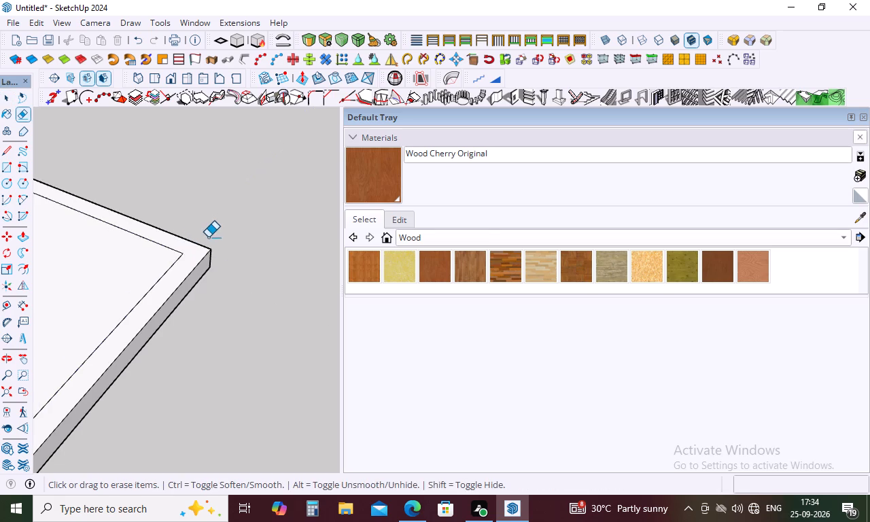
{"action": "scroll", "coordinate": [208, 237], "scroll_direction": "down", "scroll_amount": 8}
{"action": "scroll", "coordinate": [247, 275], "scroll_direction": "down", "scroll_amount": 17}
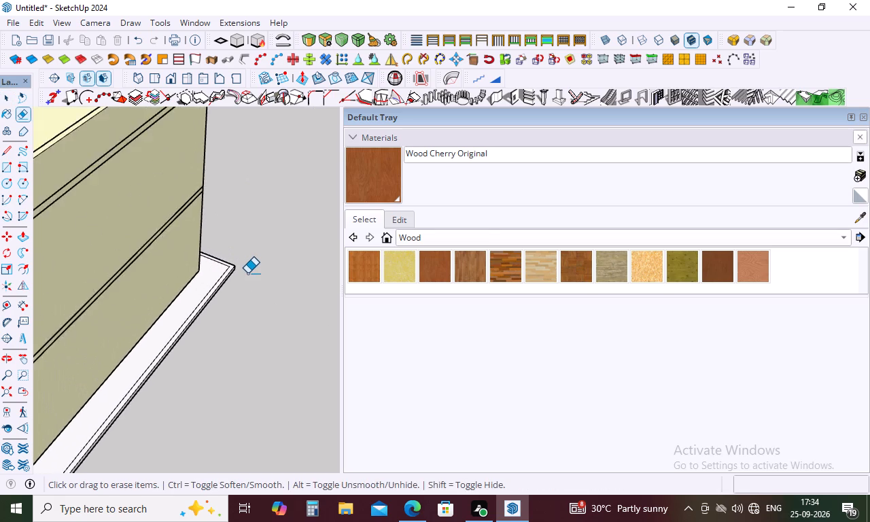
{"action": "scroll", "coordinate": [247, 273], "scroll_direction": "down", "scroll_amount": 20}
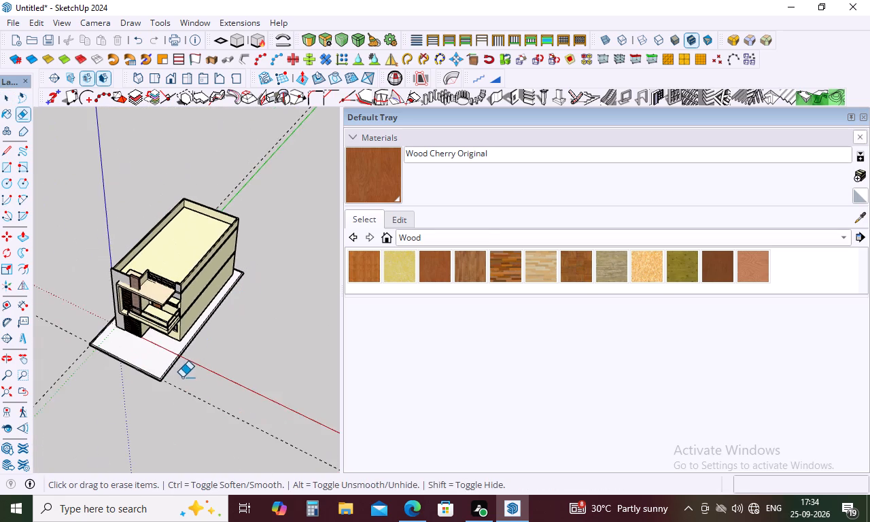
{"action": "scroll", "coordinate": [182, 378], "scroll_direction": "up", "scroll_amount": 20}
{"action": "scroll", "coordinate": [182, 378], "scroll_direction": "up", "scroll_amount": 11}
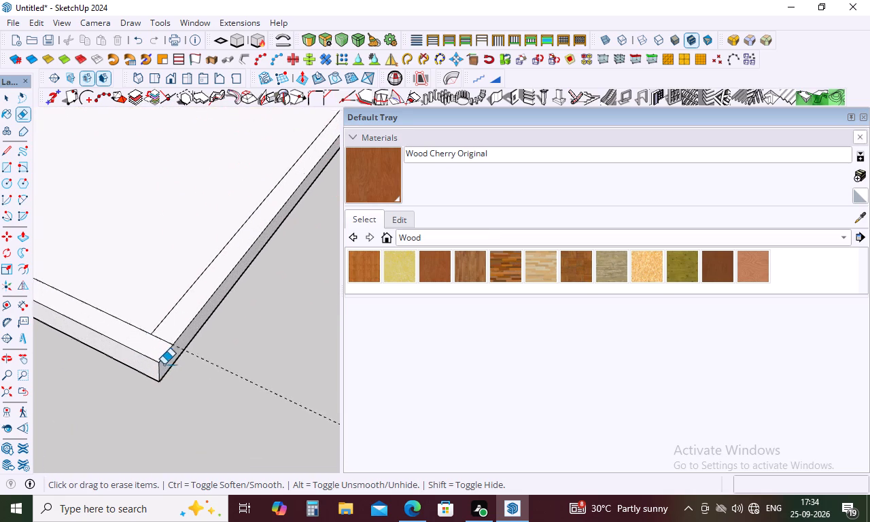
{"action": "scroll", "coordinate": [164, 364], "scroll_direction": "up", "scroll_amount": 1}
{"action": "left_click_drag", "start_coordinate": [171, 338], "coordinate": [164, 341]}
Erase the overlapping strip line and the guide at the slab's front-left corner.
{"action": "scroll", "coordinate": [194, 365], "scroll_direction": "down", "scroll_amount": 5}
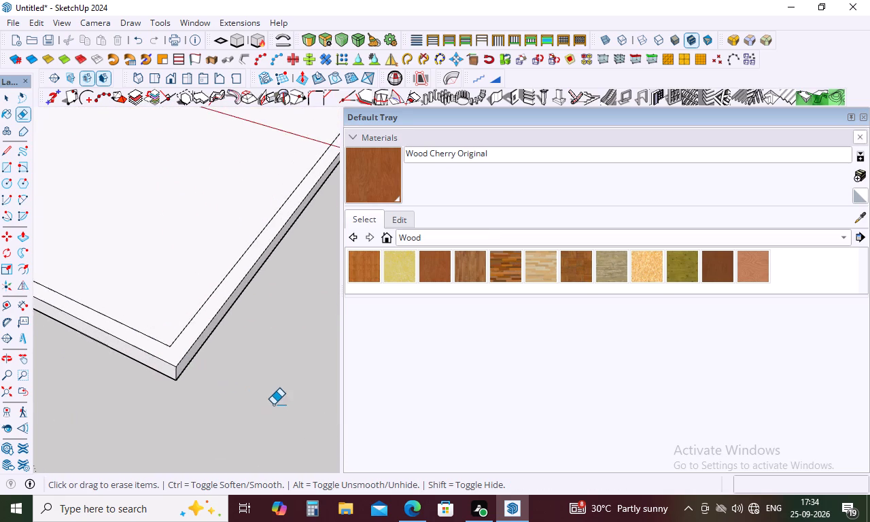
{"action": "scroll", "coordinate": [273, 404], "scroll_direction": "down", "scroll_amount": 18}
{"action": "scroll", "coordinate": [277, 382], "scroll_direction": "down", "scroll_amount": 5}
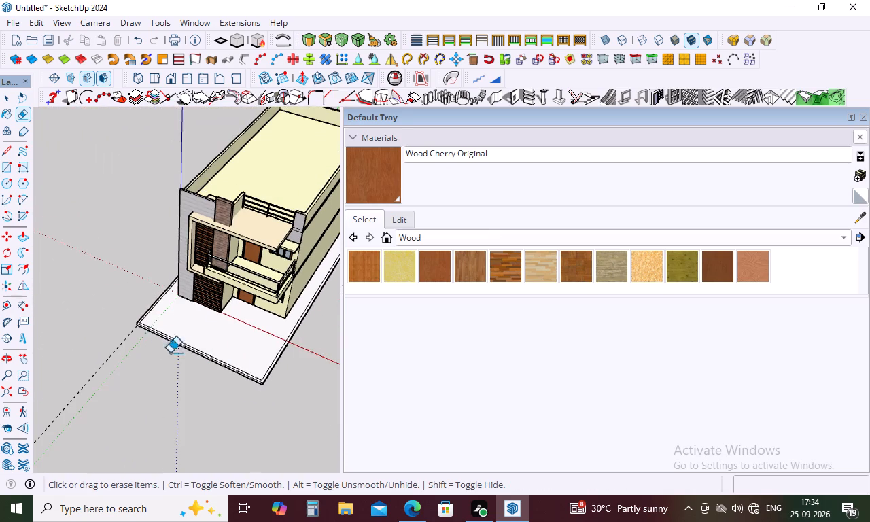
{"action": "scroll", "coordinate": [124, 332], "scroll_direction": "up", "scroll_amount": 11}
{"action": "scroll", "coordinate": [186, 311], "scroll_direction": "up", "scroll_amount": 2}
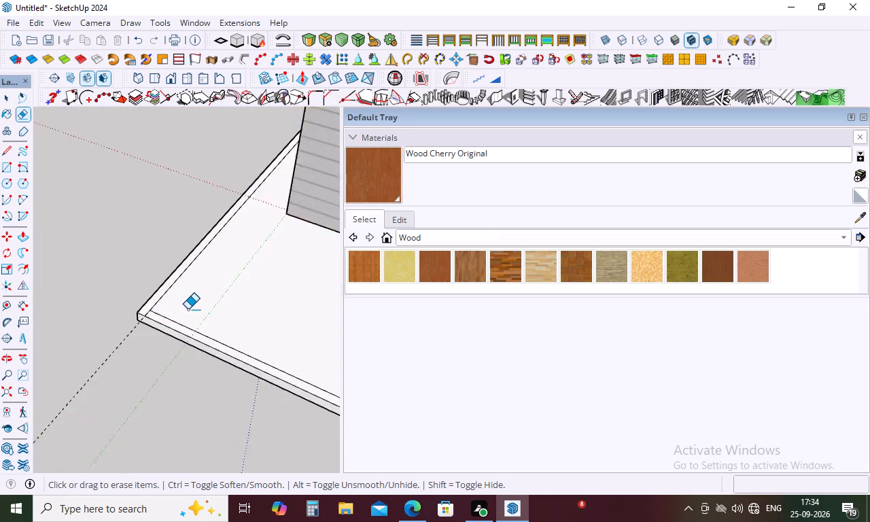
{"action": "scroll", "coordinate": [188, 309], "scroll_direction": "up", "scroll_amount": 14}
{"action": "left_click", "coordinate": [101, 332]}
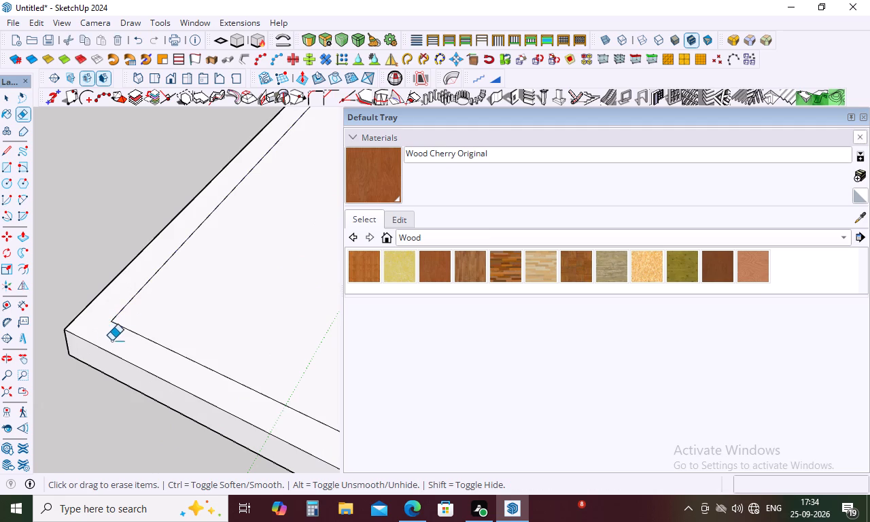
Erase the overlapping strip line at the slab's rear-left corner.
{"action": "scroll", "coordinate": [121, 343], "scroll_direction": "down", "scroll_amount": 18}
{"action": "scroll", "coordinate": [166, 317], "scroll_direction": "down", "scroll_amount": 6}
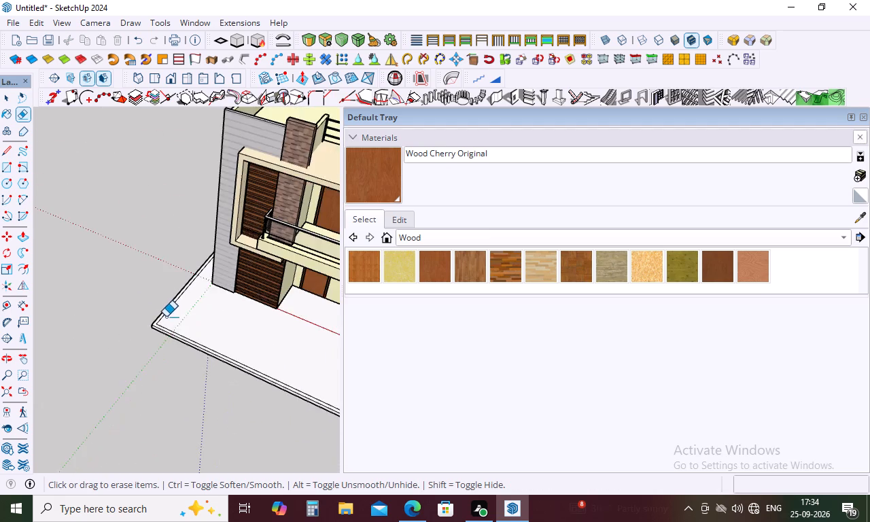
{"action": "scroll", "coordinate": [166, 316], "scroll_direction": "down", "scroll_amount": 12}
{"action": "middle_click_drag", "start_coordinate": [190, 317], "coordinate": [415, 312]}
{"action": "scroll", "coordinate": [415, 312], "scroll_direction": "up", "scroll_amount": 1}
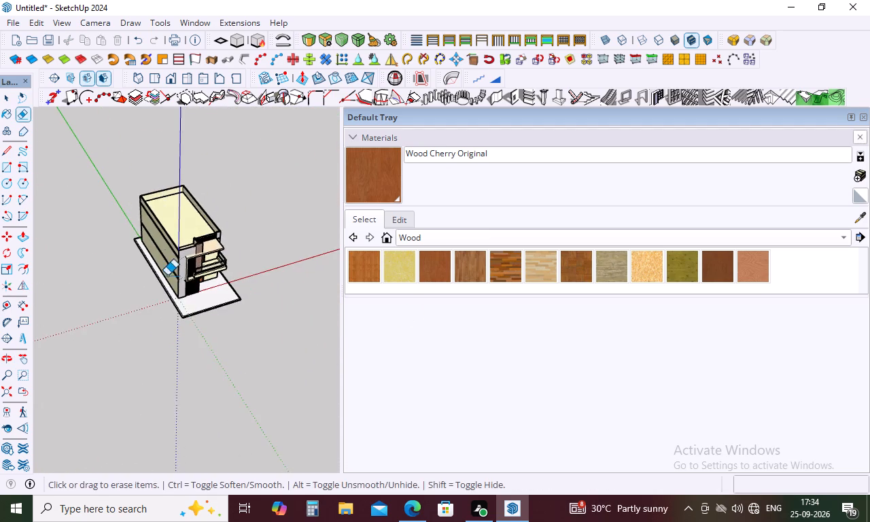
{"action": "scroll", "coordinate": [160, 268], "scroll_direction": "up", "scroll_amount": 16}
{"action": "scroll", "coordinate": [131, 215], "scroll_direction": "up", "scroll_amount": 9}
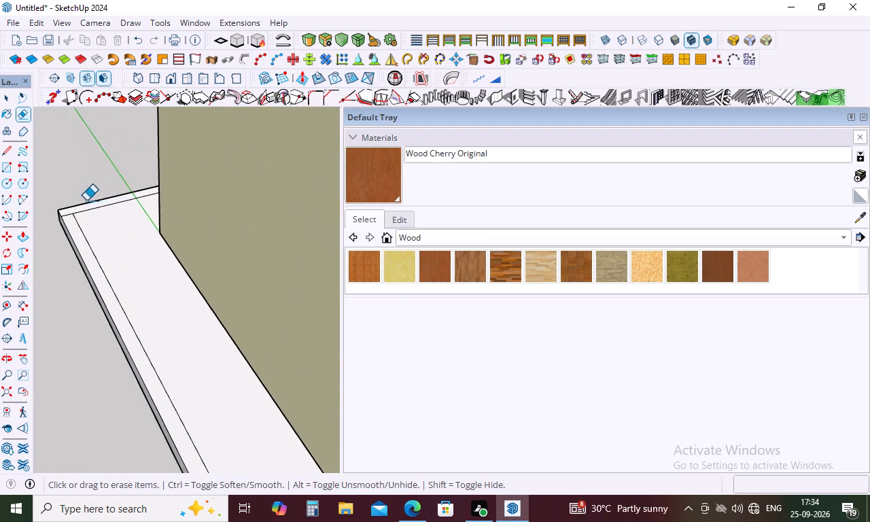
{"action": "scroll", "coordinate": [86, 201], "scroll_direction": "up", "scroll_amount": 9}
{"action": "left_click_drag", "start_coordinate": [63, 222], "coordinate": [65, 240]}
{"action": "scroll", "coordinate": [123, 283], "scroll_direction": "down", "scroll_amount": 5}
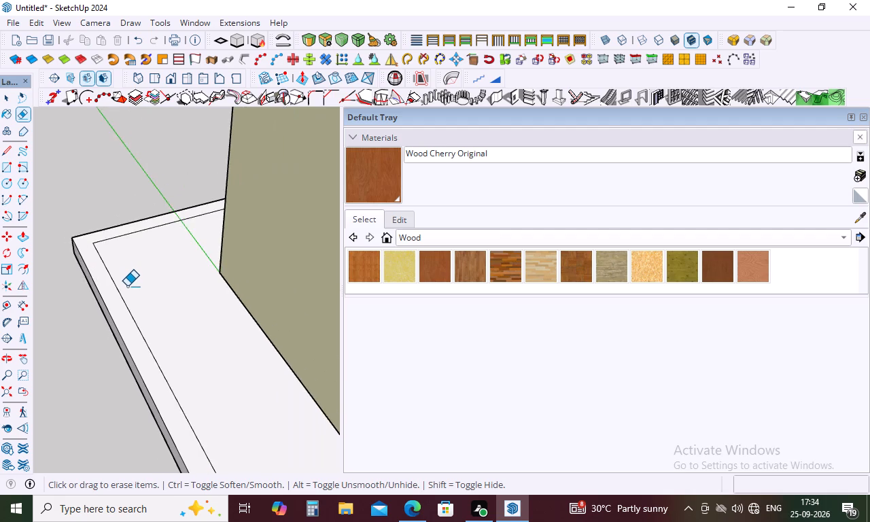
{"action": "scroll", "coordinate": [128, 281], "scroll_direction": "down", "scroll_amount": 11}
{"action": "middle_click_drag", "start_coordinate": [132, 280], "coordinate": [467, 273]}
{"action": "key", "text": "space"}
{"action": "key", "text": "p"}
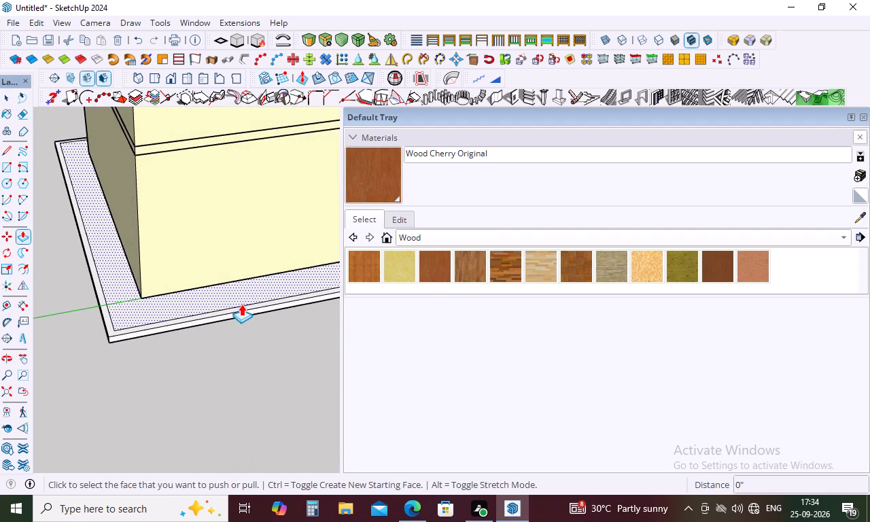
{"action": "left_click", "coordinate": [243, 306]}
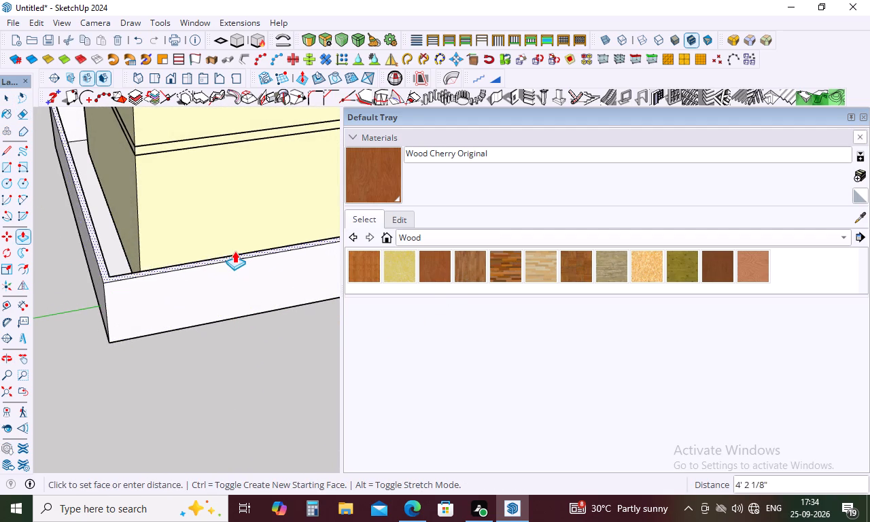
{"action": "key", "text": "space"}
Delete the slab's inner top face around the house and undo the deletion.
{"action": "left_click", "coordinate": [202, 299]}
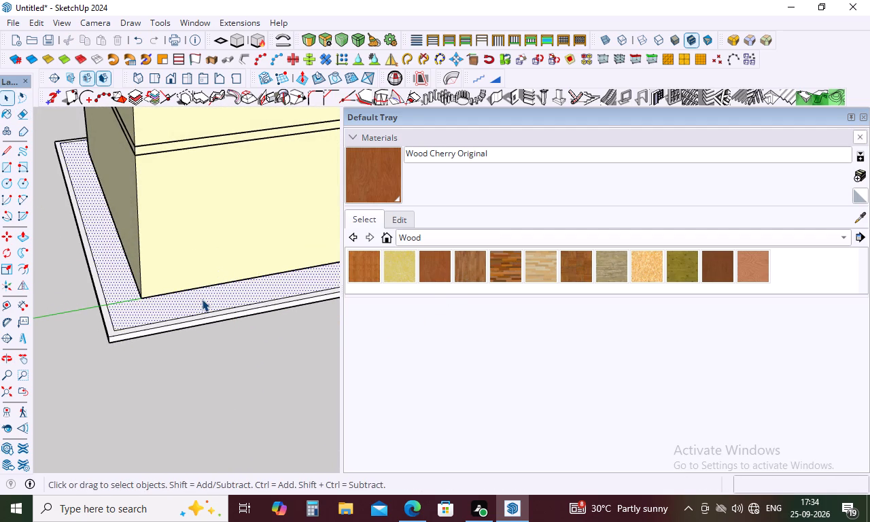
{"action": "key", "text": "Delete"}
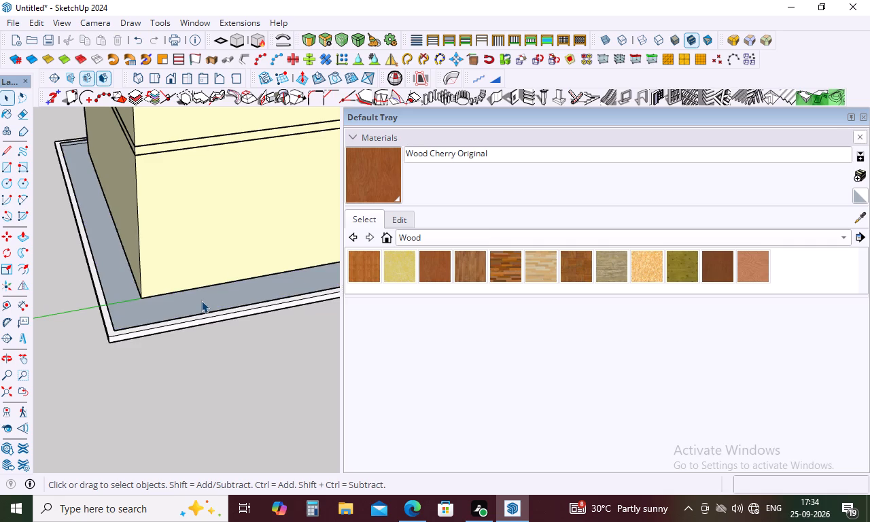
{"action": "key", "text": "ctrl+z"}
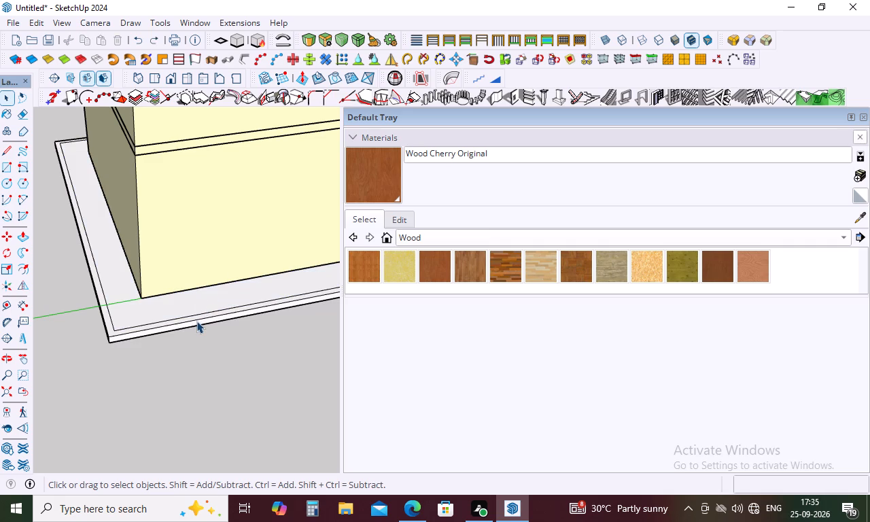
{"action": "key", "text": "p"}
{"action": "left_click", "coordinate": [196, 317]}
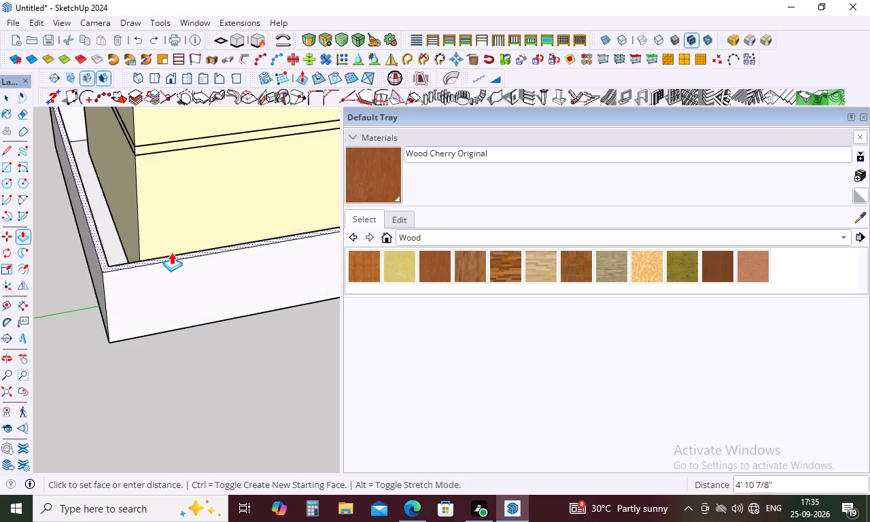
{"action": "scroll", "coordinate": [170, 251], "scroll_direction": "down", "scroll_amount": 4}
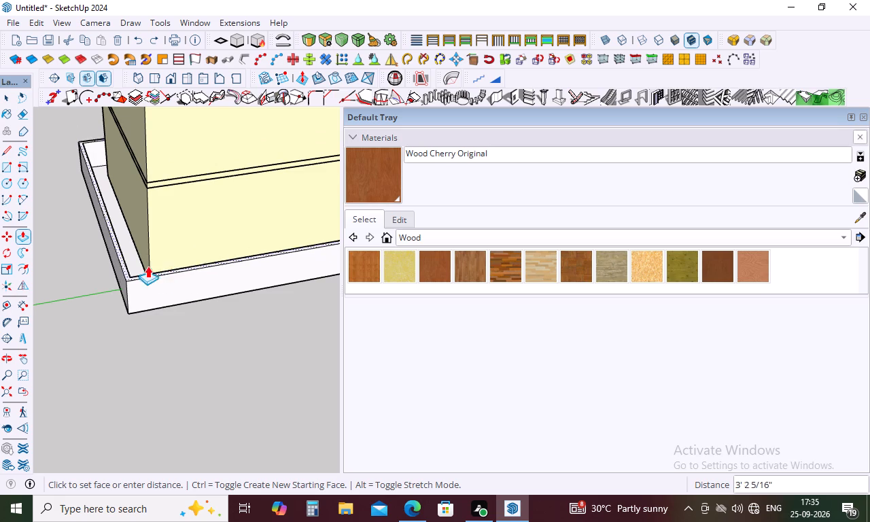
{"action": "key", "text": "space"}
Examine the slab and its border strip around the front and right side of the house.
{"action": "scroll", "coordinate": [114, 268], "scroll_direction": "down", "scroll_amount": 5}
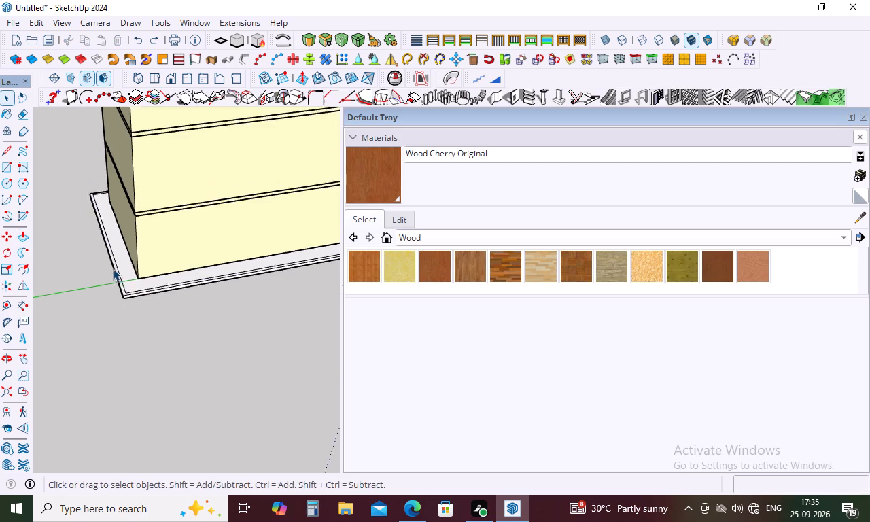
{"action": "scroll", "coordinate": [113, 268], "scroll_direction": "down", "scroll_amount": 10}
{"action": "middle_click_drag", "start_coordinate": [280, 249], "coordinate": [0, 247]}
{"action": "middle_click_drag", "start_coordinate": [300, 311], "coordinate": [139, 214]}
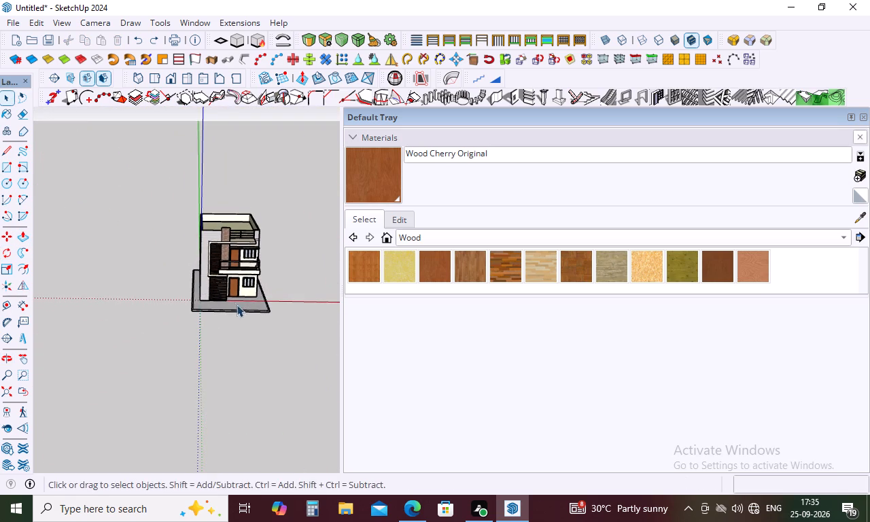
{"action": "middle_click_drag", "start_coordinate": [241, 309], "coordinate": [209, 241]}
{"action": "scroll", "coordinate": [221, 297], "scroll_direction": "up", "scroll_amount": 7}
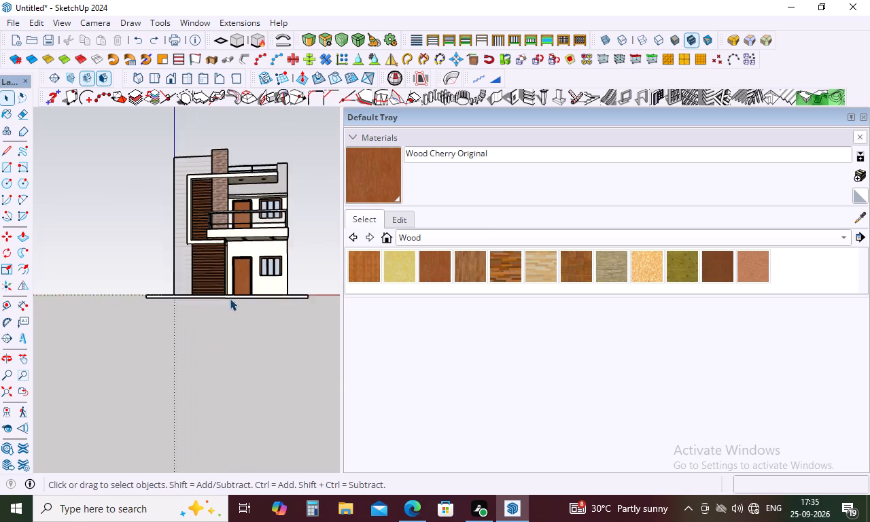
{"action": "scroll", "coordinate": [230, 298], "scroll_direction": "up", "scroll_amount": 1}
{"action": "middle_click_drag", "start_coordinate": [235, 298], "coordinate": [263, 376]}
{"action": "scroll", "coordinate": [284, 346], "scroll_direction": "up", "scroll_amount": 6}
{"action": "middle_click_drag", "start_coordinate": [285, 334], "coordinate": [295, 375]}
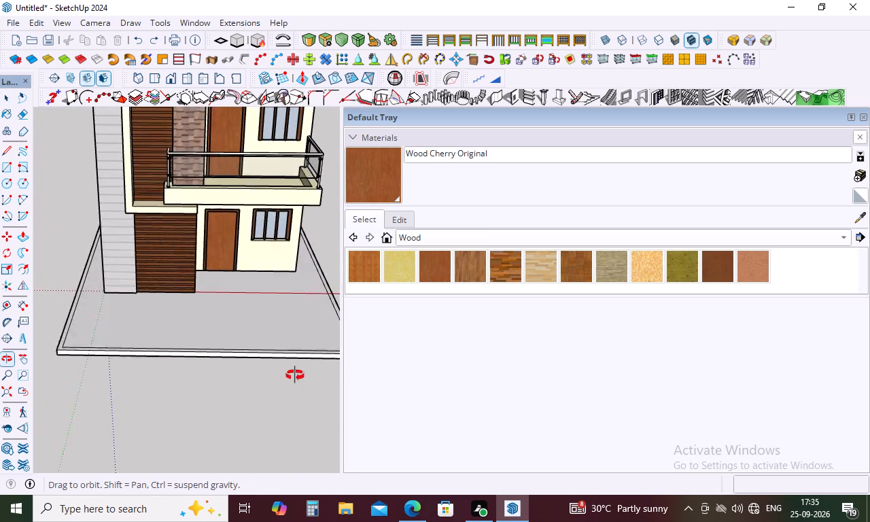
{"action": "middle_click_drag", "start_coordinate": [295, 375], "coordinate": [304, 394]}
{"action": "scroll", "coordinate": [255, 300], "scroll_direction": "down", "scroll_amount": 6}
{"action": "scroll", "coordinate": [329, 315], "scroll_direction": "up", "scroll_amount": 9}
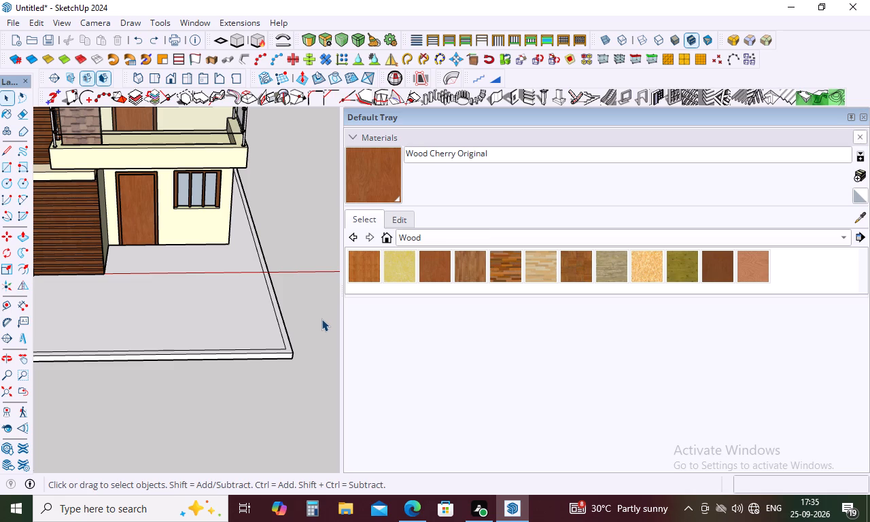
{"action": "middle_click_drag", "start_coordinate": [289, 302], "coordinate": [259, 228]}
{"action": "middle_click_drag", "start_coordinate": [254, 227], "coordinate": [195, 224]}
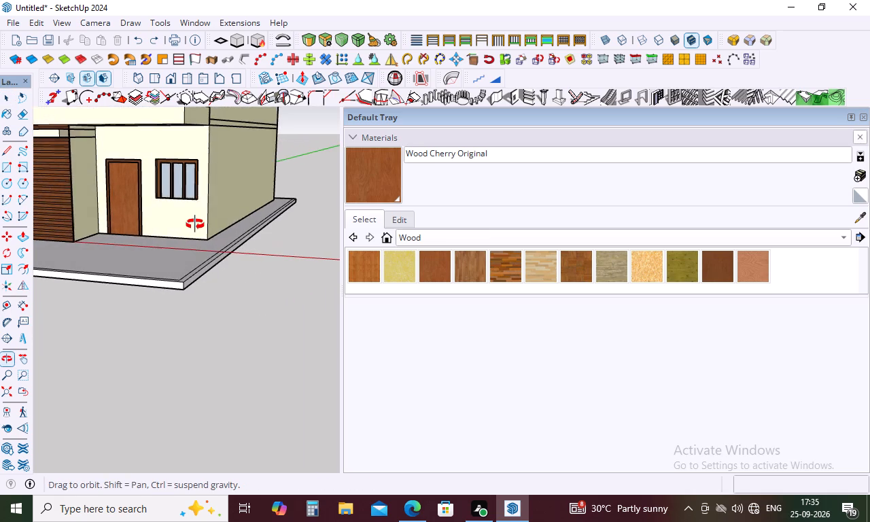
{"action": "middle_click_drag", "start_coordinate": [195, 224], "coordinate": [188, 226]}
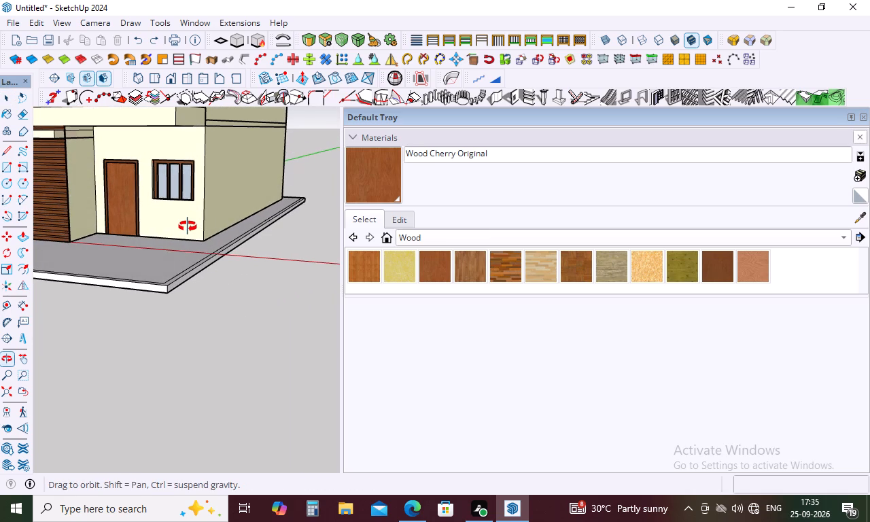
{"action": "middle_click_drag", "start_coordinate": [188, 226], "coordinate": [190, 248]}
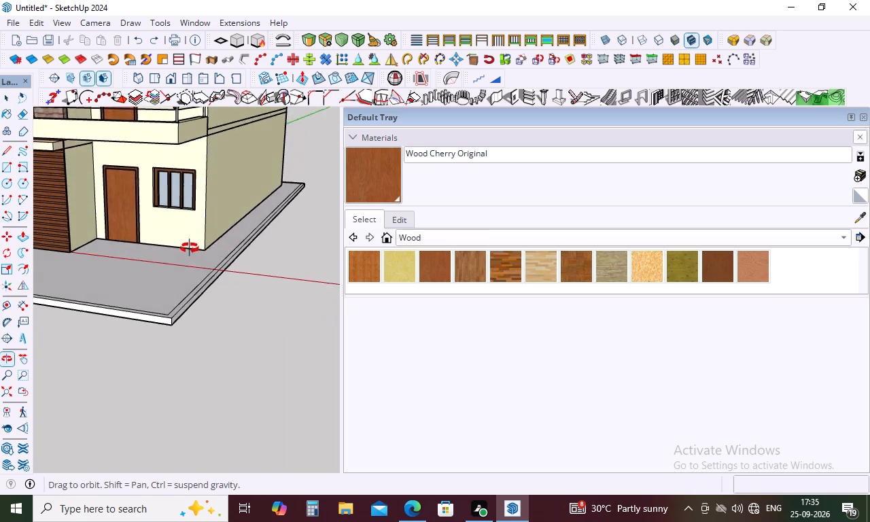
{"action": "middle_click_drag", "start_coordinate": [190, 248], "coordinate": [94, 245]}
{"action": "scroll", "coordinate": [178, 279], "scroll_direction": "up", "scroll_amount": 3}
{"action": "middle_click_drag", "start_coordinate": [178, 273], "coordinate": [144, 244]}
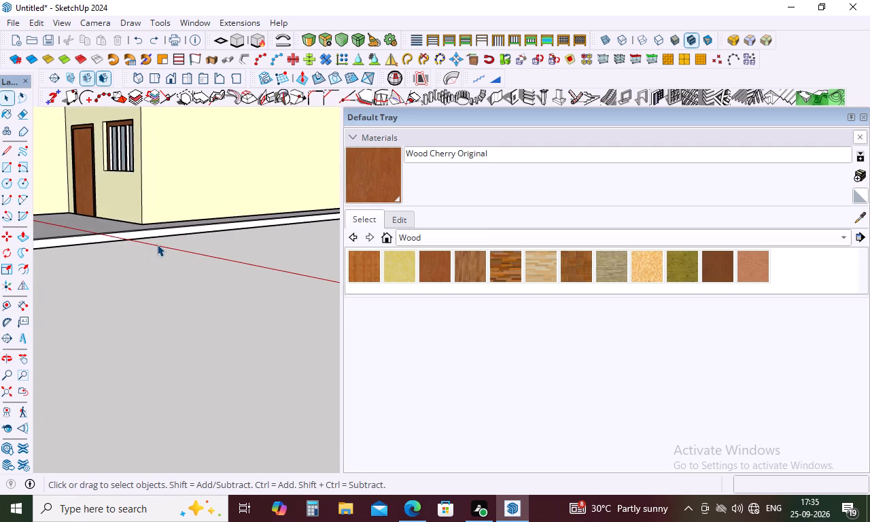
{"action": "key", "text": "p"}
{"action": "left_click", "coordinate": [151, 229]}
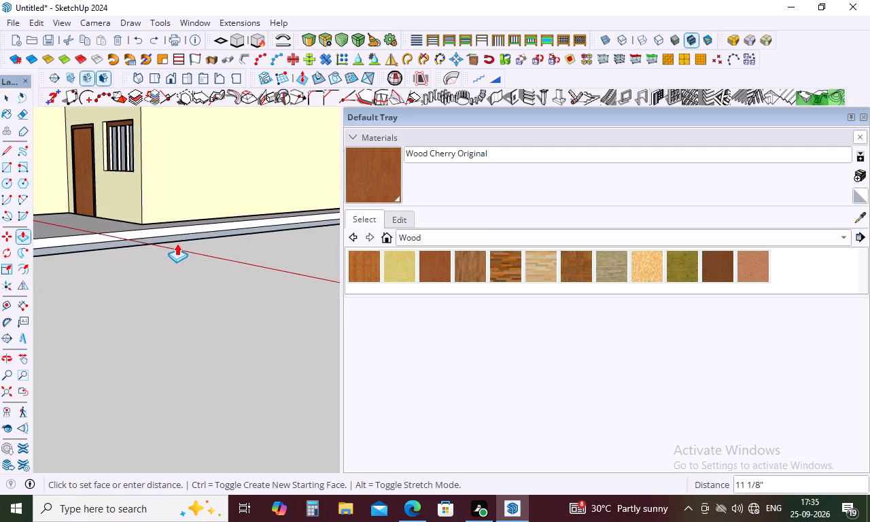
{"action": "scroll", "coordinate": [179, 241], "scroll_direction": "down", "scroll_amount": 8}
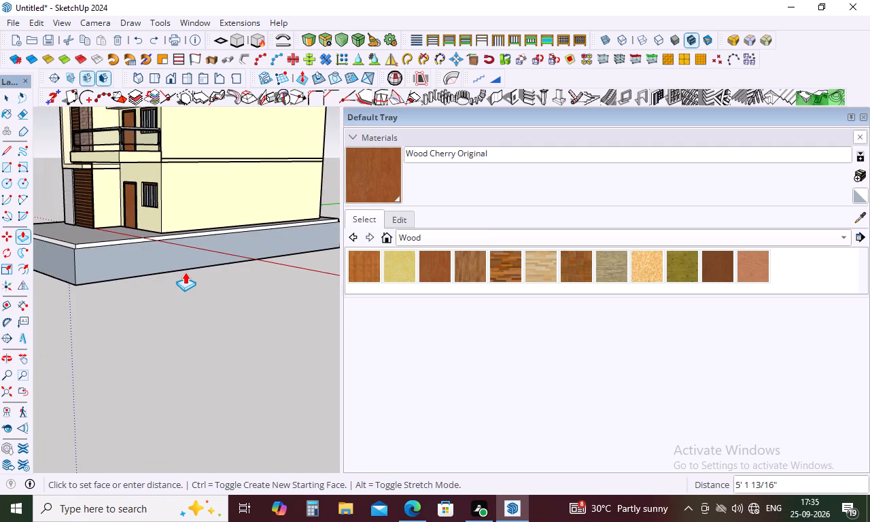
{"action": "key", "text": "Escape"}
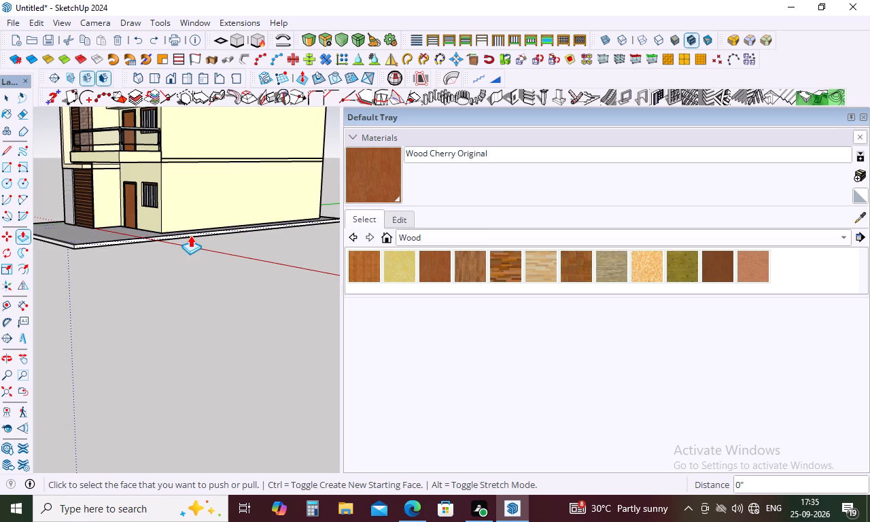
Push/pull the slab's right side face outward by about 5' 4 3/8".
{"action": "left_click", "coordinate": [190, 235]}
{"action": "left_click", "coordinate": [213, 247]}
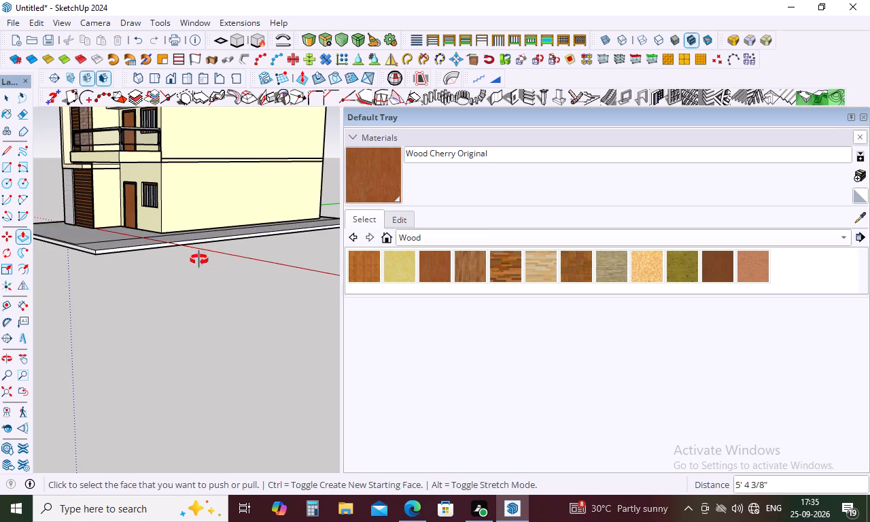
Inspect the widened slab and the right side wall of the house from several angles.
{"action": "middle_click_drag", "start_coordinate": [199, 260], "coordinate": [386, 381]}
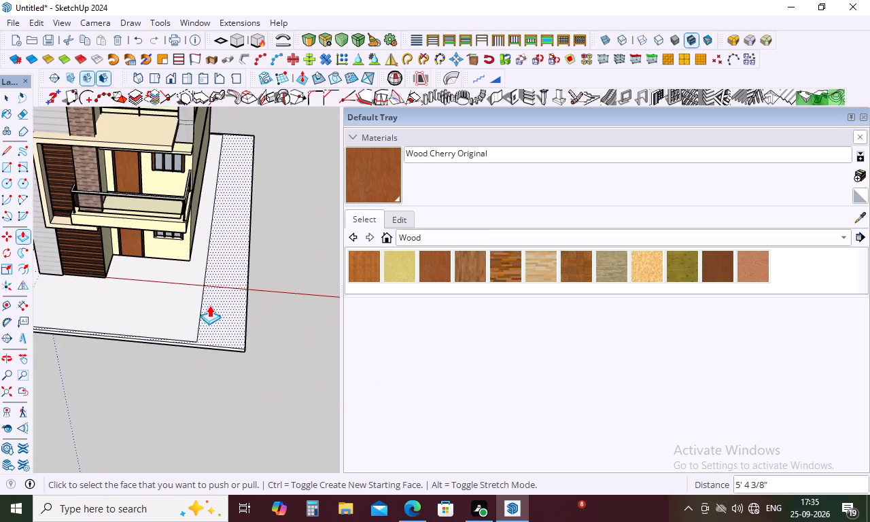
{"action": "scroll", "coordinate": [209, 305], "scroll_direction": "up", "scroll_amount": 4}
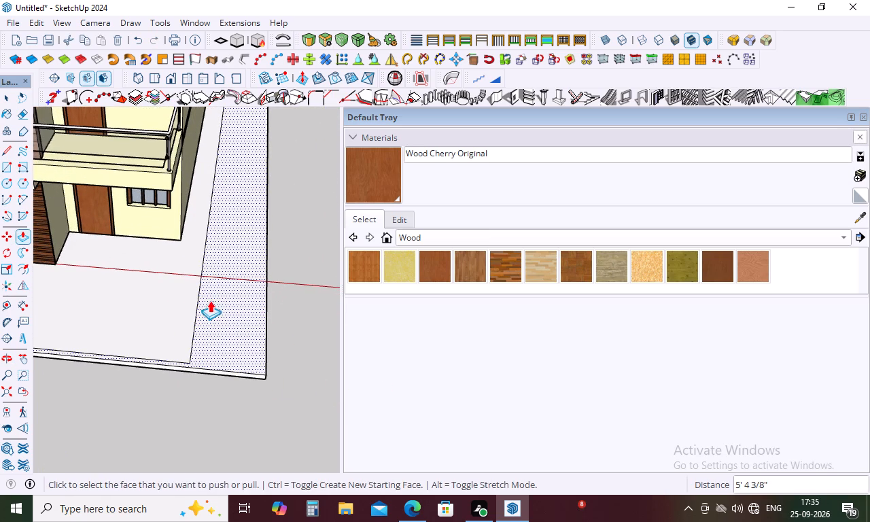
{"action": "scroll", "coordinate": [209, 289], "scroll_direction": "down", "scroll_amount": 5}
{"action": "middle_click_drag", "start_coordinate": [251, 277], "coordinate": [24, 173]}
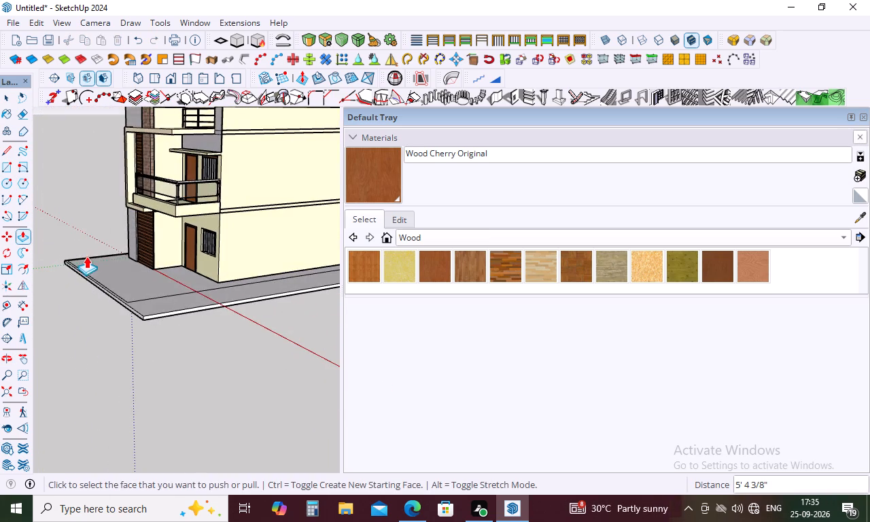
{"action": "scroll", "coordinate": [90, 254], "scroll_direction": "down", "scroll_amount": 10}
{"action": "middle_click_drag", "start_coordinate": [193, 254], "coordinate": [340, 292]}
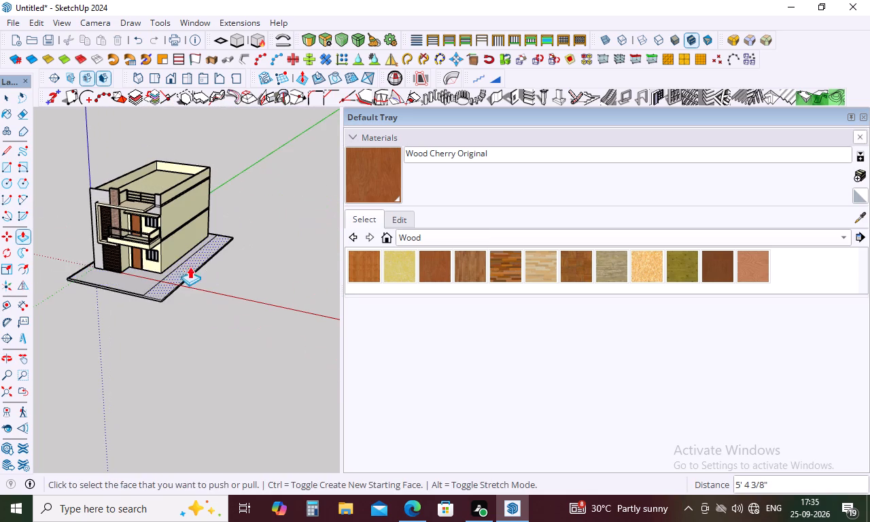
{"action": "key", "text": "space"}
{"action": "scroll", "coordinate": [176, 211], "scroll_direction": "up", "scroll_amount": 8}
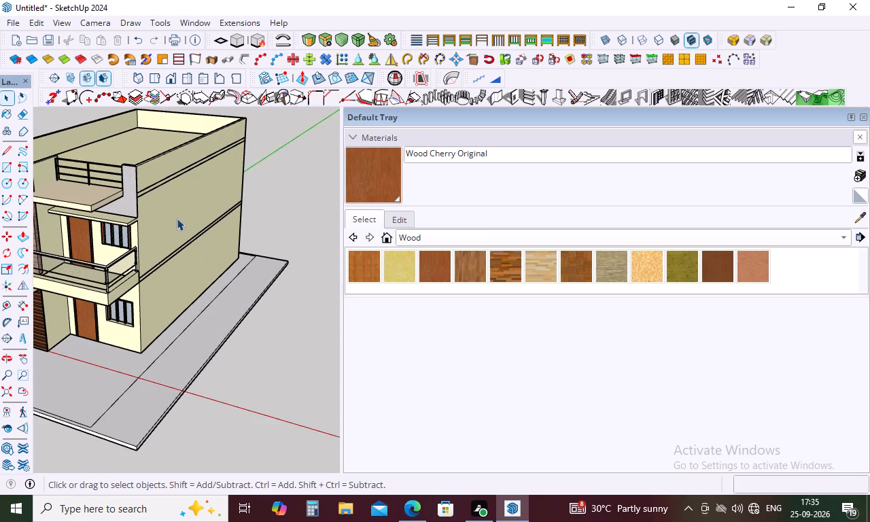
{"action": "scroll", "coordinate": [192, 221], "scroll_direction": "up", "scroll_amount": 3}
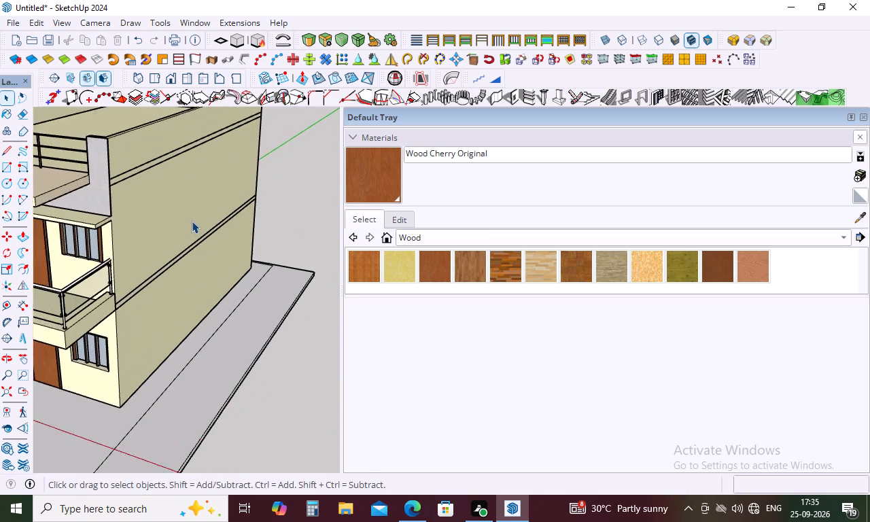
{"action": "scroll", "coordinate": [192, 221], "scroll_direction": "up", "scroll_amount": 2}
{"action": "scroll", "coordinate": [196, 232], "scroll_direction": "down", "scroll_amount": 4}
{"action": "middle_click_drag", "start_coordinate": [197, 262], "coordinate": [97, 211]}
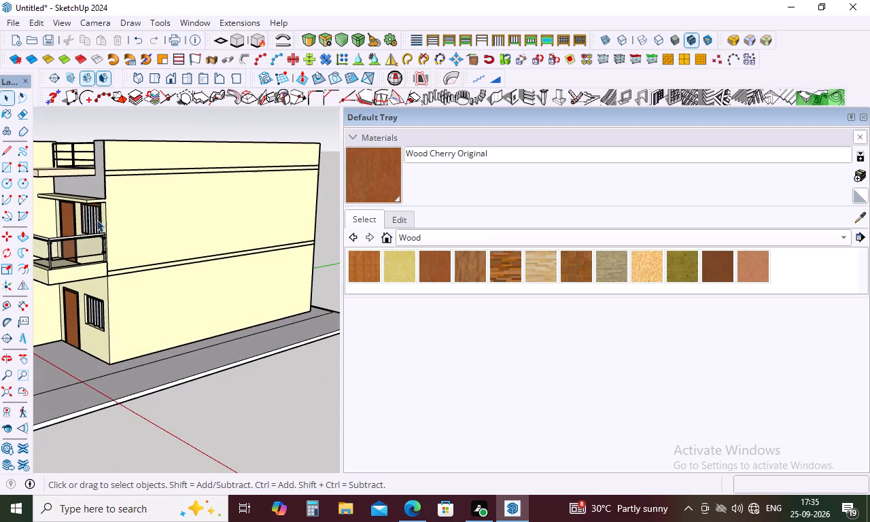
Push/pull the right end face of the first-floor balcony slab outward by about 1' 4 9/16".
{"action": "double_click", "coordinate": [91, 272]}
{"action": "scroll", "coordinate": [91, 272], "scroll_direction": "up", "scroll_amount": 4}
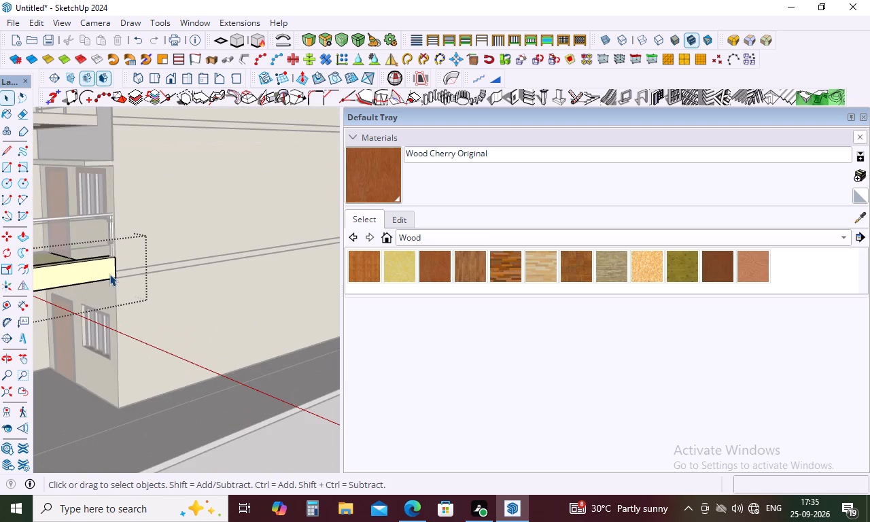
{"action": "key", "text": "p"}
{"action": "left_click", "coordinate": [95, 272]}
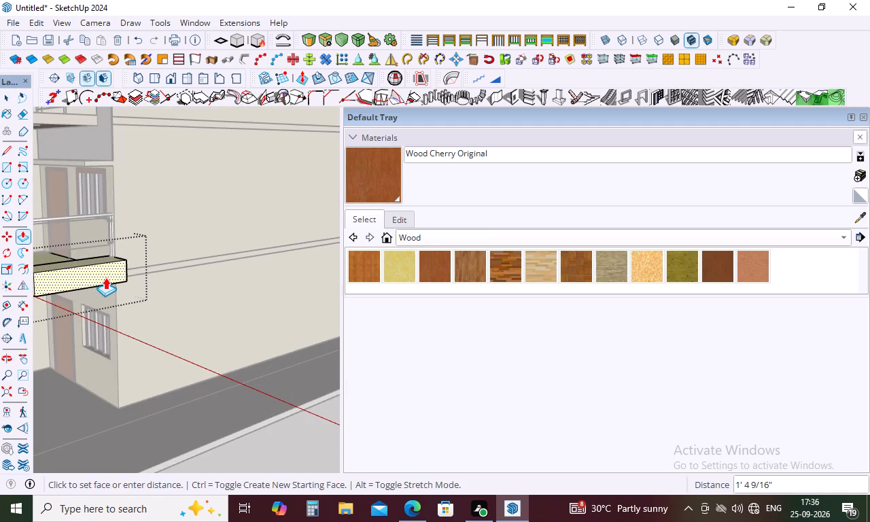
{"action": "left_click", "coordinate": [108, 281]}
{"action": "middle_click_drag", "start_coordinate": [118, 290], "coordinate": [294, 266]}
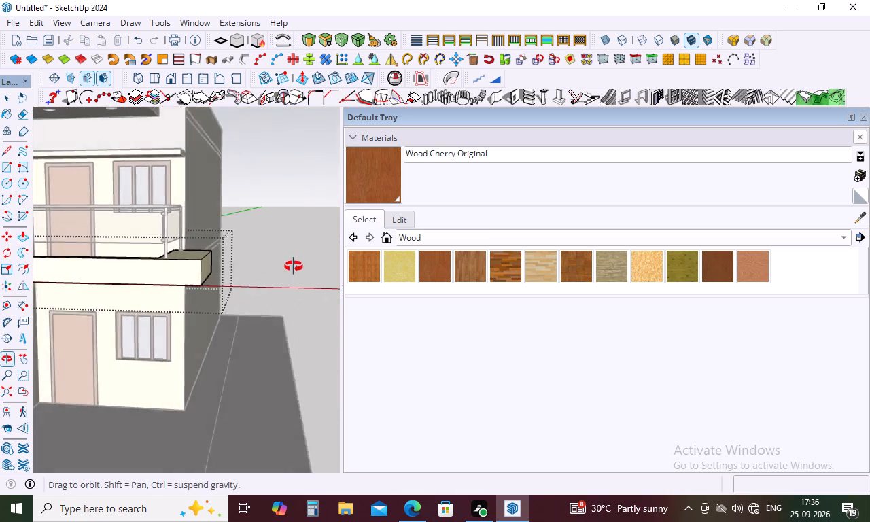
{"action": "middle_click_drag", "start_coordinate": [294, 266], "coordinate": [326, 282]}
{"action": "key", "text": "space"}
{"action": "left_click", "coordinate": [292, 314]}
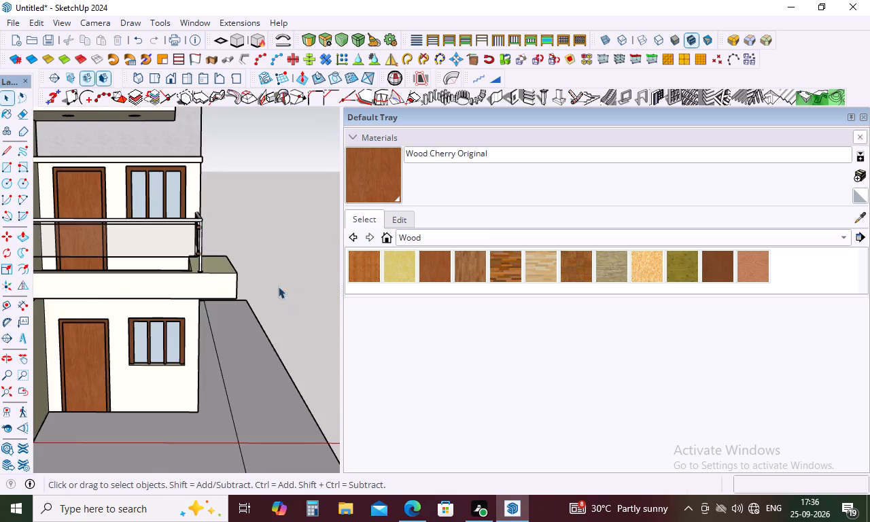
Push/pull the balcony slab's right end face back inward by about 5 5/16".
{"action": "scroll", "coordinate": [263, 258], "scroll_direction": "down", "scroll_amount": 4}
{"action": "middle_click_drag", "start_coordinate": [261, 264], "coordinate": [268, 205]}
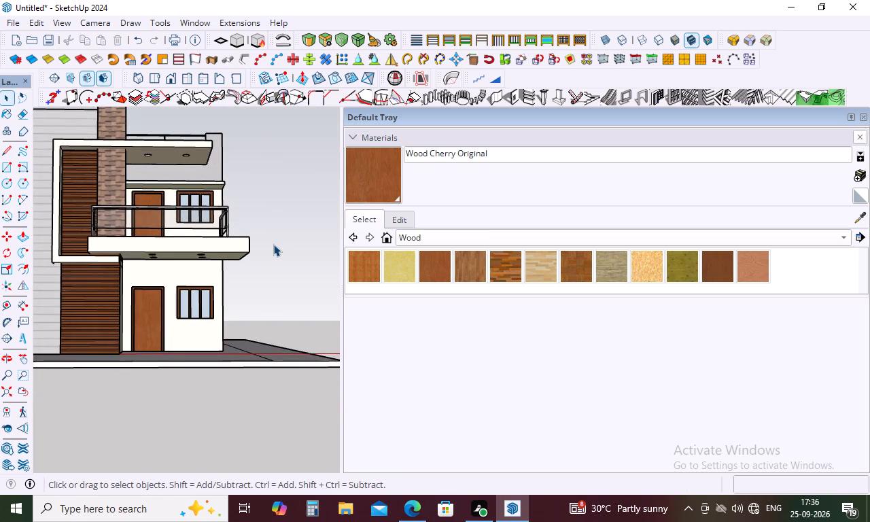
{"action": "scroll", "coordinate": [267, 242], "scroll_direction": "up", "scroll_amount": 4}
{"action": "middle_click_drag", "start_coordinate": [255, 247], "coordinate": [217, 334]}
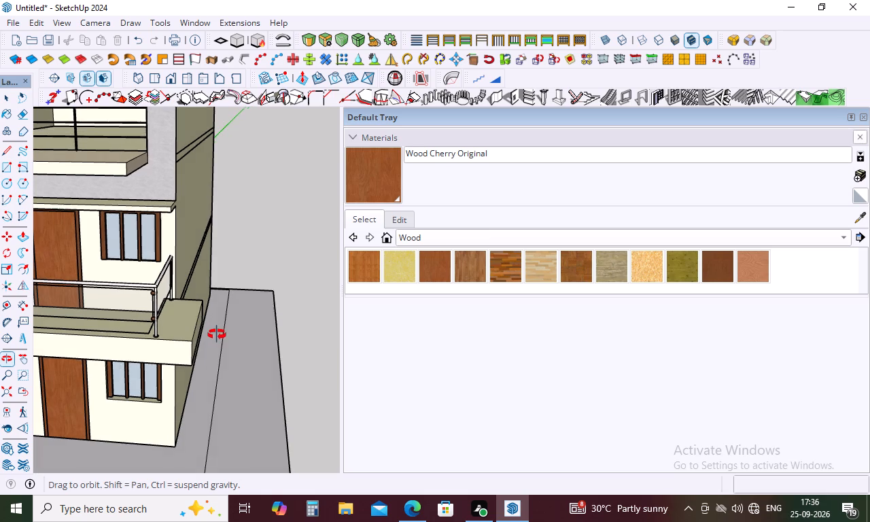
{"action": "middle_click_drag", "start_coordinate": [217, 334], "coordinate": [201, 347]}
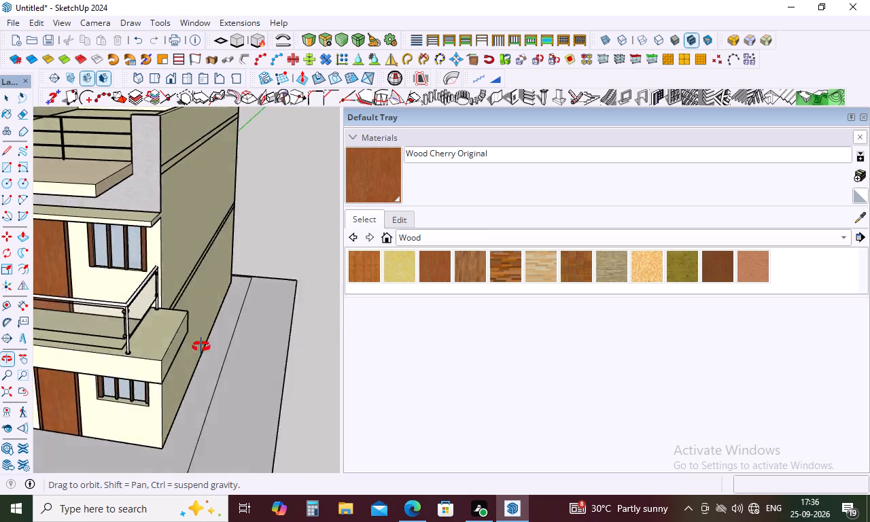
{"action": "middle_click_drag", "start_coordinate": [201, 347], "coordinate": [281, 260]}
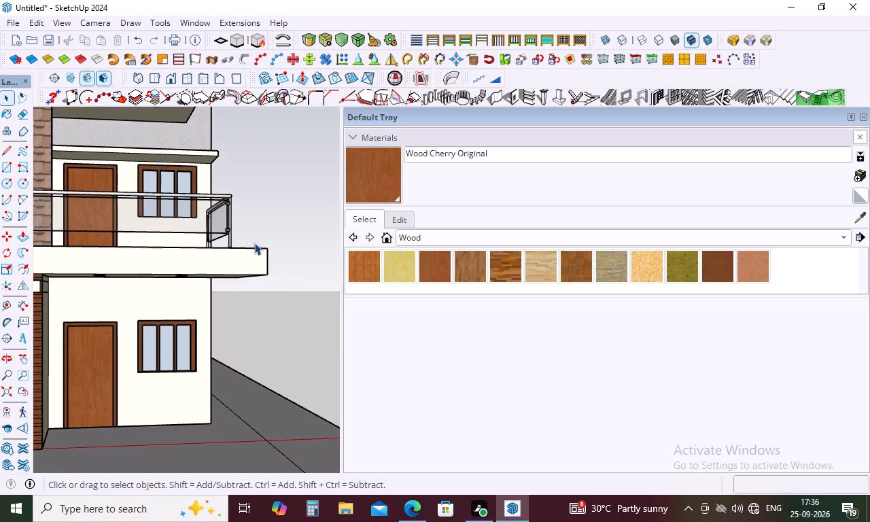
{"action": "middle_click_drag", "start_coordinate": [255, 243], "coordinate": [114, 262]}
{"action": "key", "text": "p"}
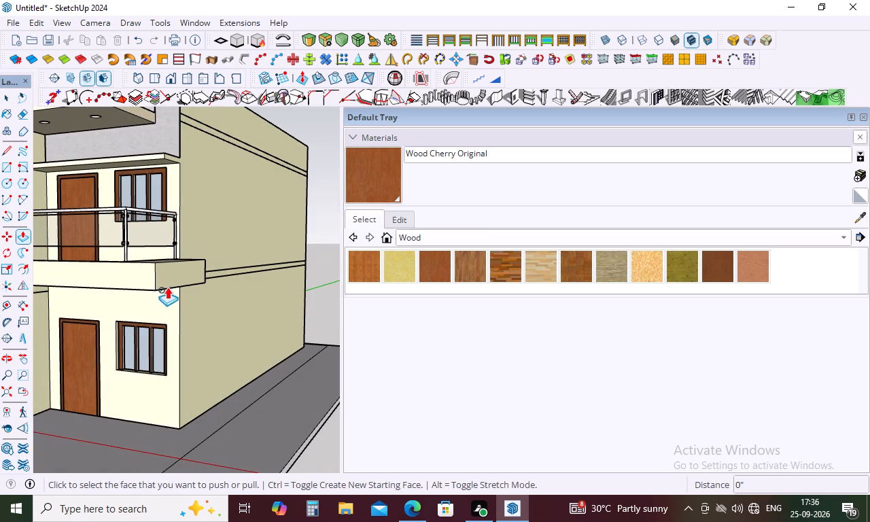
{"action": "key", "text": "space"}
{"action": "double_click", "coordinate": [179, 274]}
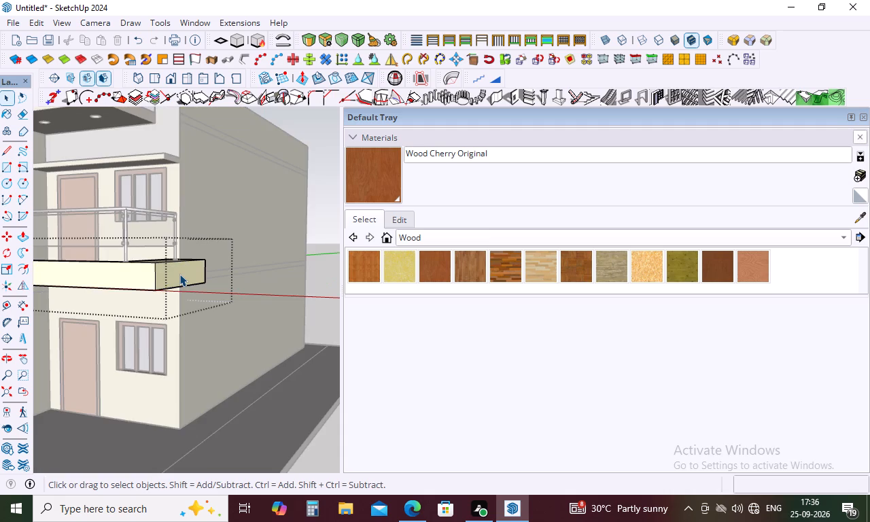
{"action": "key", "text": "p"}
{"action": "left_click", "coordinate": [173, 274]}
{"action": "left_click", "coordinate": [167, 273]}
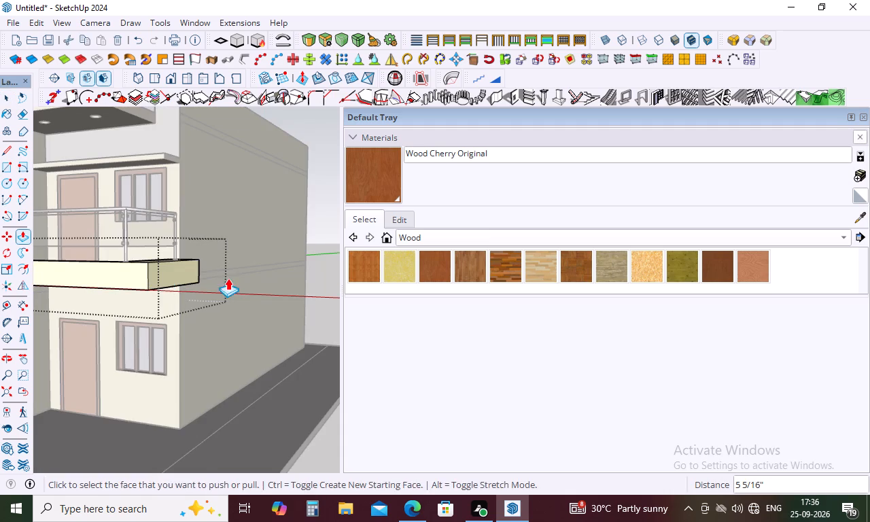
{"action": "key", "text": "space"}
{"action": "left_click", "coordinate": [281, 312]}
{"action": "scroll", "coordinate": [282, 302], "scroll_direction": "down", "scroll_amount": 3}
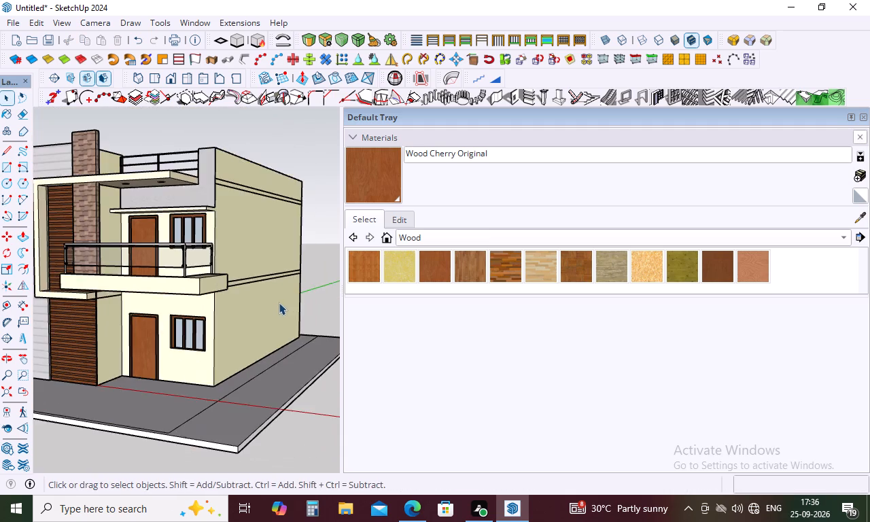
Select all the connected geometry of the plot base slab and make it a group.
{"action": "middle_click_drag", "start_coordinate": [278, 305], "coordinate": [395, 260]}
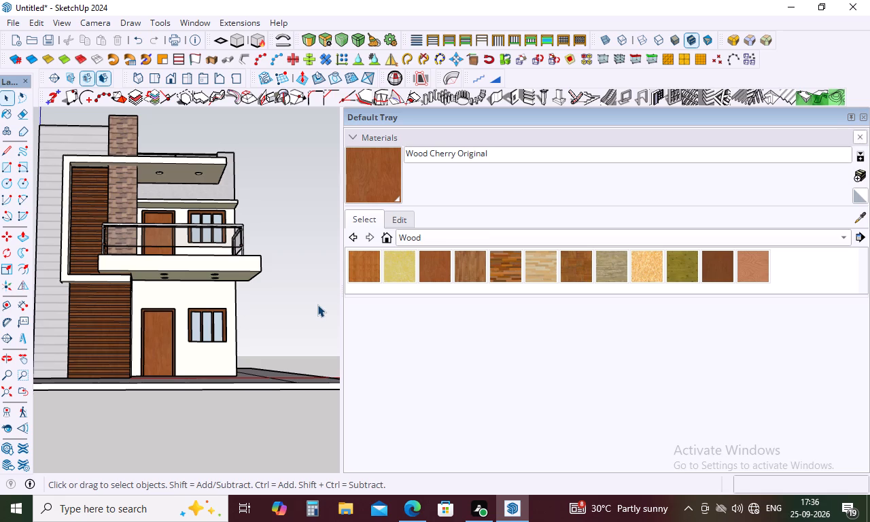
{"action": "middle_click_drag", "start_coordinate": [317, 303], "coordinate": [295, 325]}
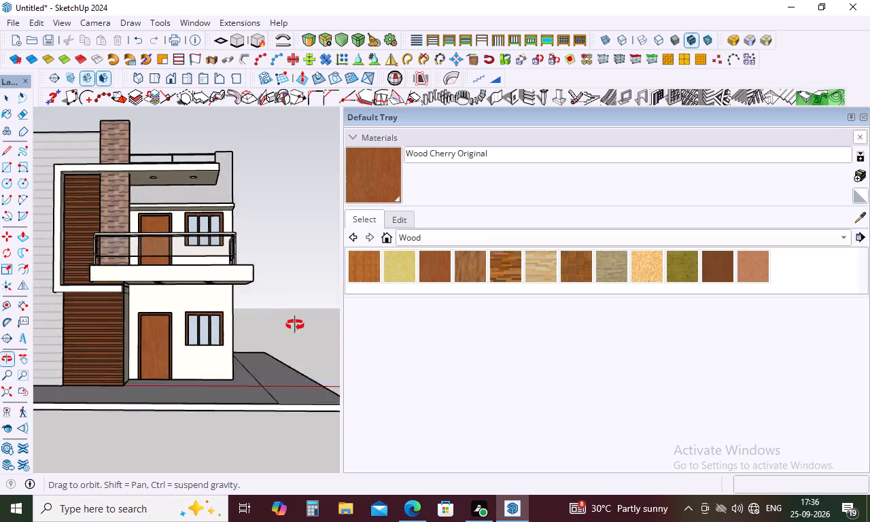
{"action": "middle_click_drag", "start_coordinate": [295, 325], "coordinate": [118, 356]}
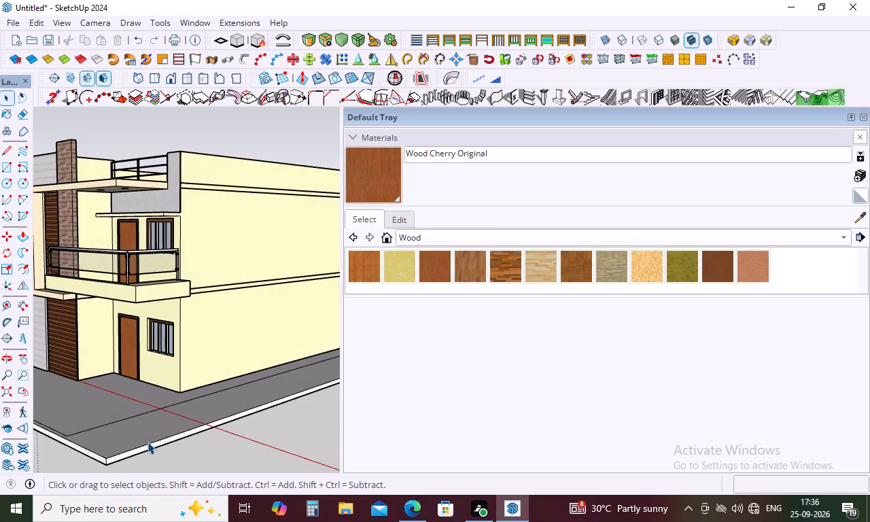
{"action": "triple_click", "coordinate": [147, 442]}
{"action": "triple_click", "coordinate": [148, 440]}
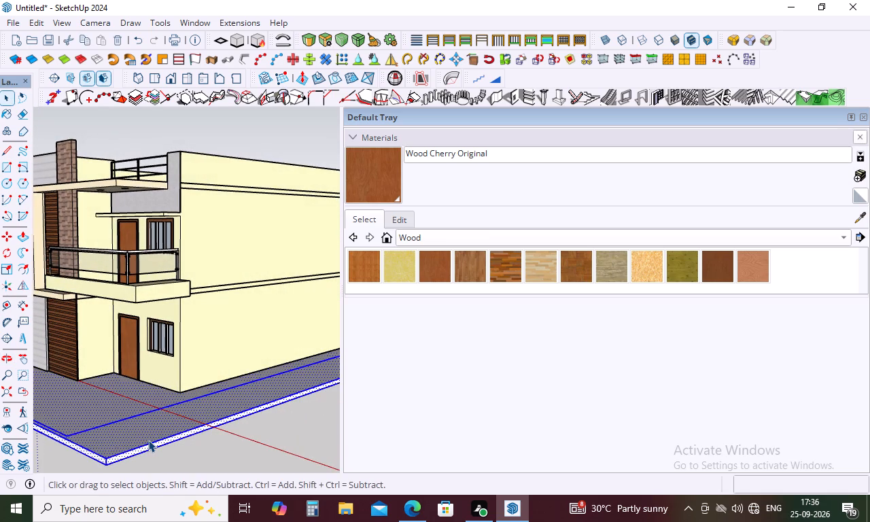
{"action": "triple_click", "coordinate": [148, 440]}
{"action": "double_click", "coordinate": [148, 440]}
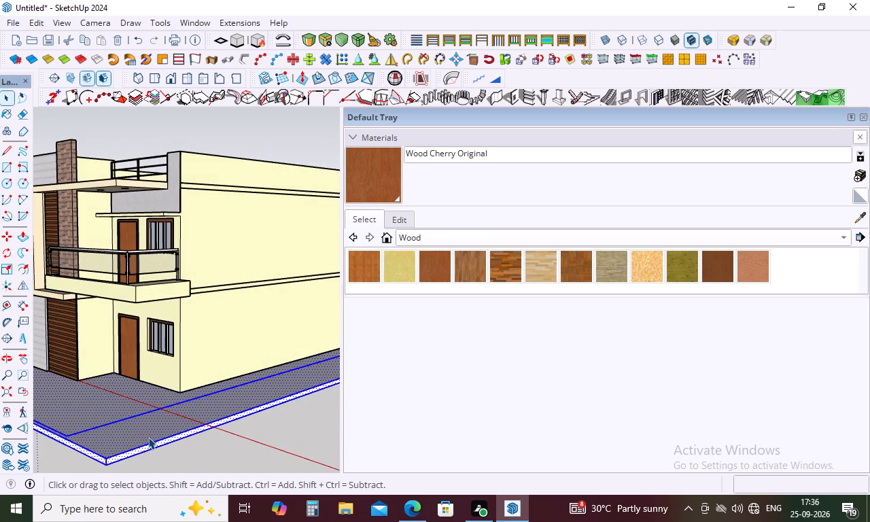
{"action": "right_click", "coordinate": [147, 436]}
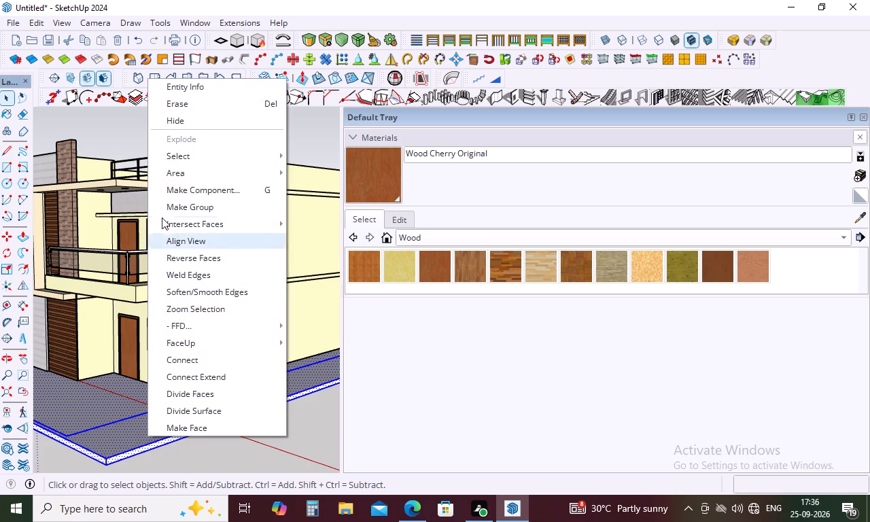
{"action": "left_click", "coordinate": [207, 205]}
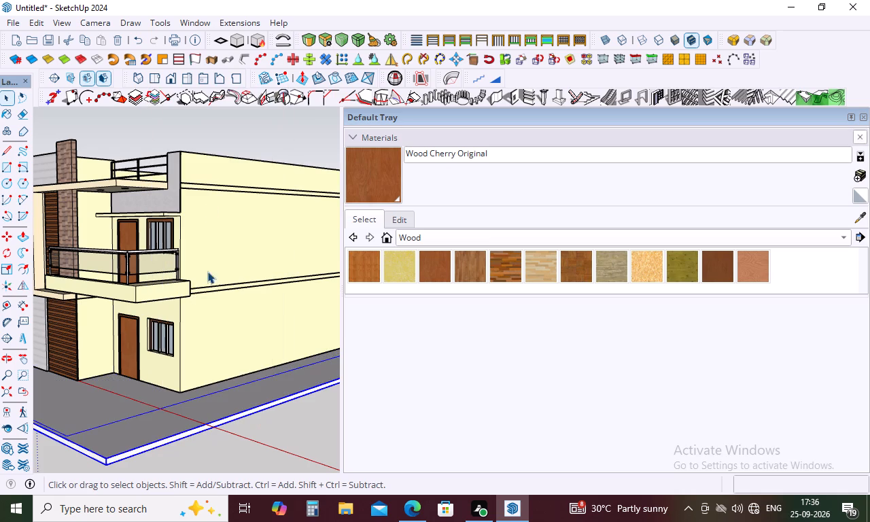
{"action": "left_click", "coordinate": [229, 451]}
Inside the plot slab group, erase the leftover inner border edge along the slab's top on the house's right side.
{"action": "middle_click_drag", "start_coordinate": [224, 370], "coordinate": [143, 381]}
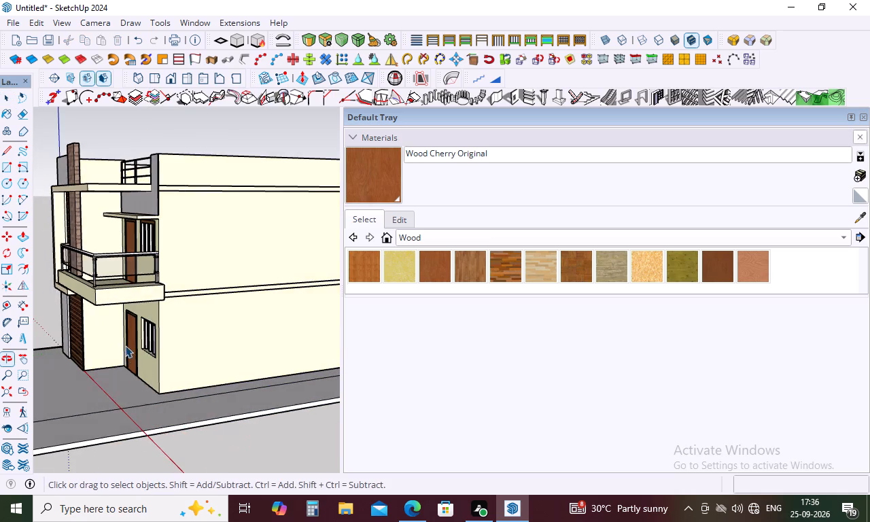
{"action": "scroll", "coordinate": [125, 330], "scroll_direction": "up", "scroll_amount": 4}
{"action": "middle_click_drag", "start_coordinate": [127, 317], "coordinate": [130, 306]}
{"action": "scroll", "coordinate": [154, 367], "scroll_direction": "down", "scroll_amount": 5}
{"action": "middle_click_drag", "start_coordinate": [158, 402], "coordinate": [158, 465]}
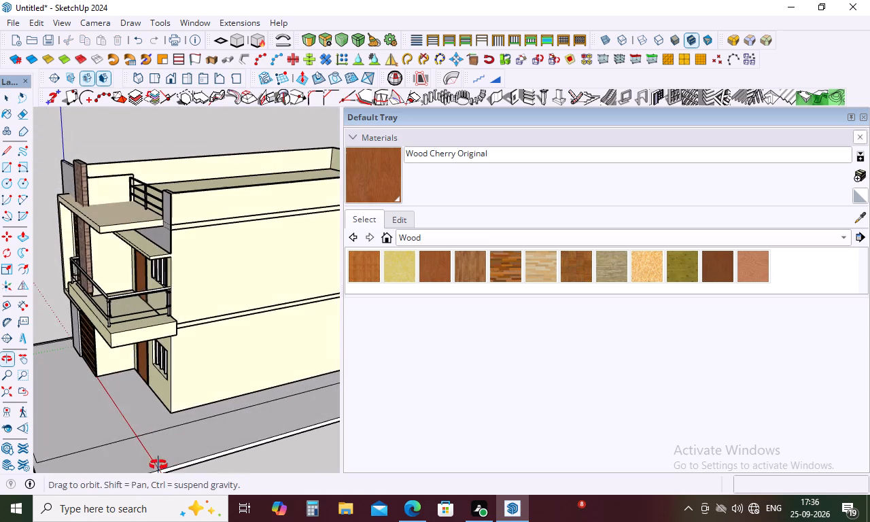
{"action": "middle_click_drag", "start_coordinate": [158, 465], "coordinate": [158, 468]}
{"action": "double_click", "coordinate": [174, 455]}
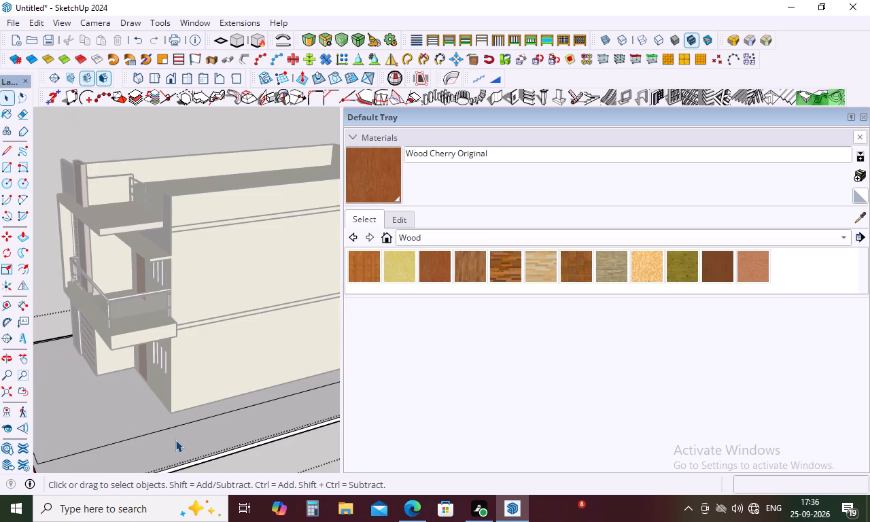
{"action": "key", "text": "e"}
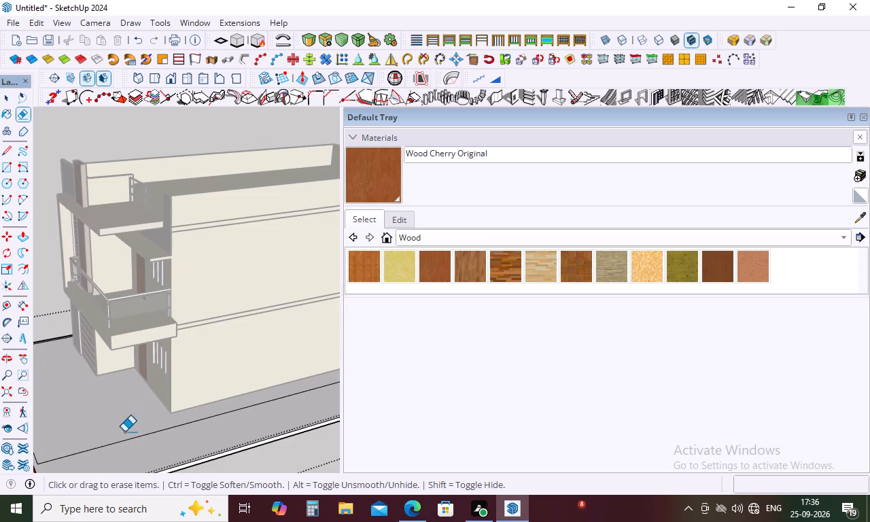
{"action": "left_click", "coordinate": [130, 440]}
{"action": "scroll", "coordinate": [150, 423], "scroll_direction": "down", "scroll_amount": 5}
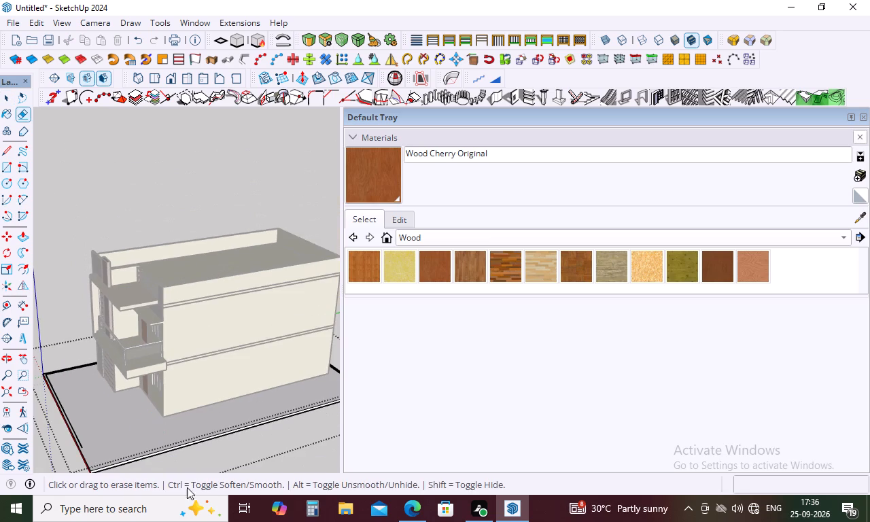
{"action": "key", "text": "space"}
{"action": "left_click", "coordinate": [247, 454]}
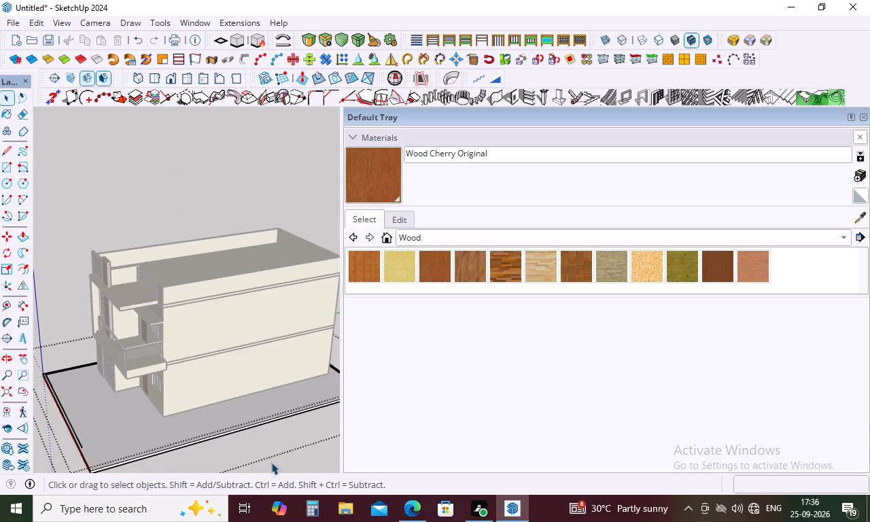
{"action": "left_click", "coordinate": [275, 466]}
Draw a rectangle about 4 9/16" by 1' 3 1/16" on the balcony slab's underside, near its front right corner.
{"action": "middle_click_drag", "start_coordinate": [243, 404], "coordinate": [240, 277]}
{"action": "scroll", "coordinate": [114, 338], "scroll_direction": "up", "scroll_amount": 4}
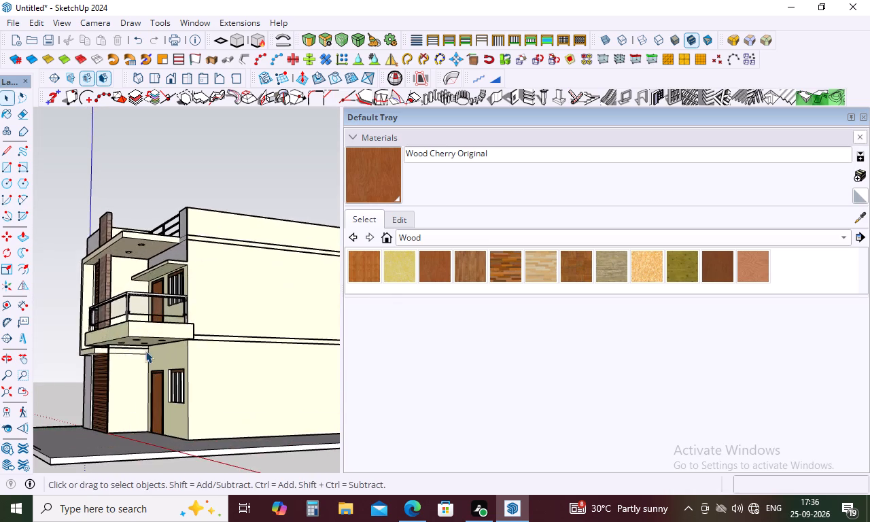
{"action": "middle_click_drag", "start_coordinate": [146, 351], "coordinate": [170, 285]}
{"action": "scroll", "coordinate": [172, 306], "scroll_direction": "up", "scroll_amount": 8}
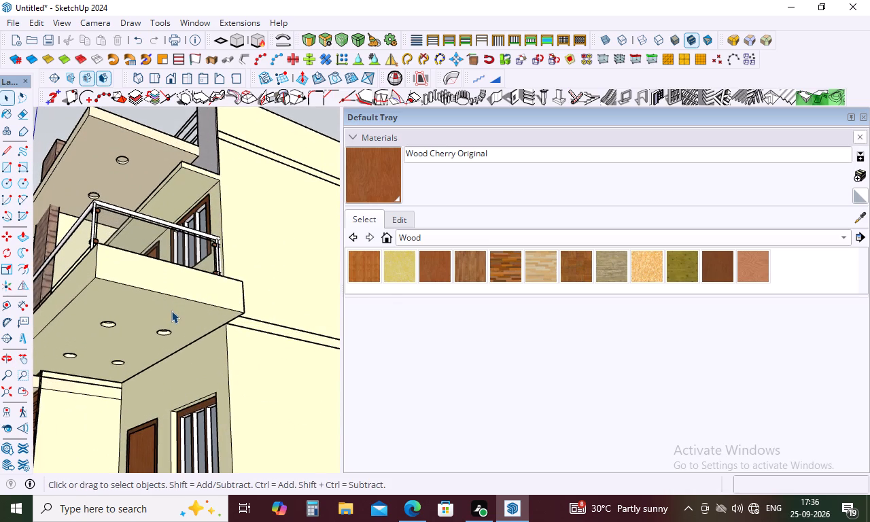
{"action": "scroll", "coordinate": [234, 323], "scroll_direction": "down", "scroll_amount": 4}
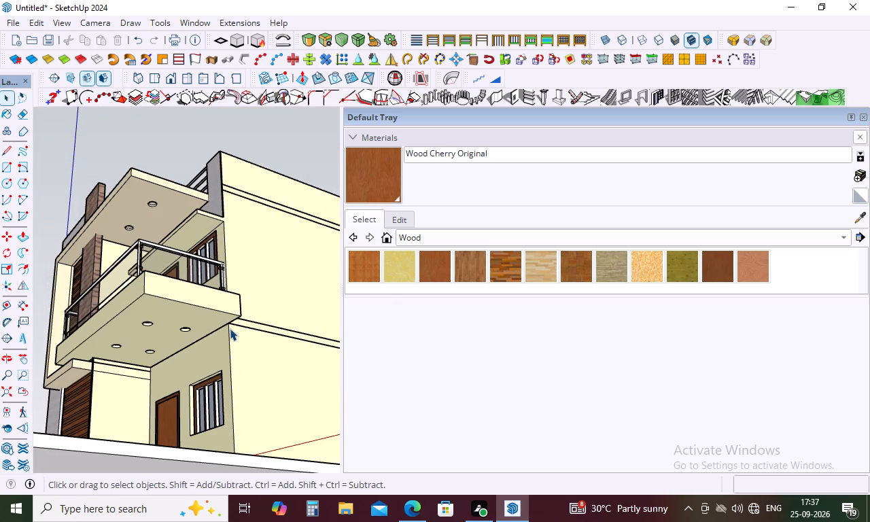
{"action": "key", "text": "r"}
{"action": "scroll", "coordinate": [201, 315], "scroll_direction": "up", "scroll_amount": 4}
{"action": "scroll", "coordinate": [143, 306], "scroll_direction": "up", "scroll_amount": 5}
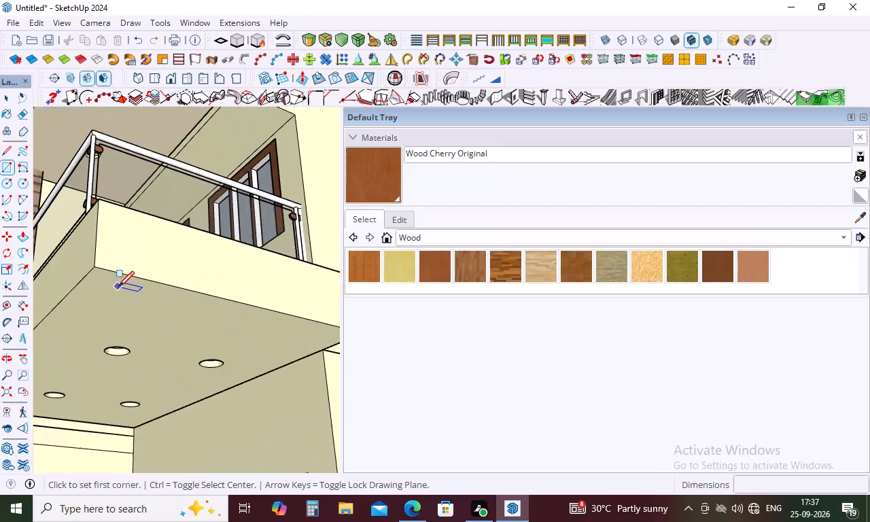
{"action": "scroll", "coordinate": [118, 287], "scroll_direction": "up", "scroll_amount": 6}
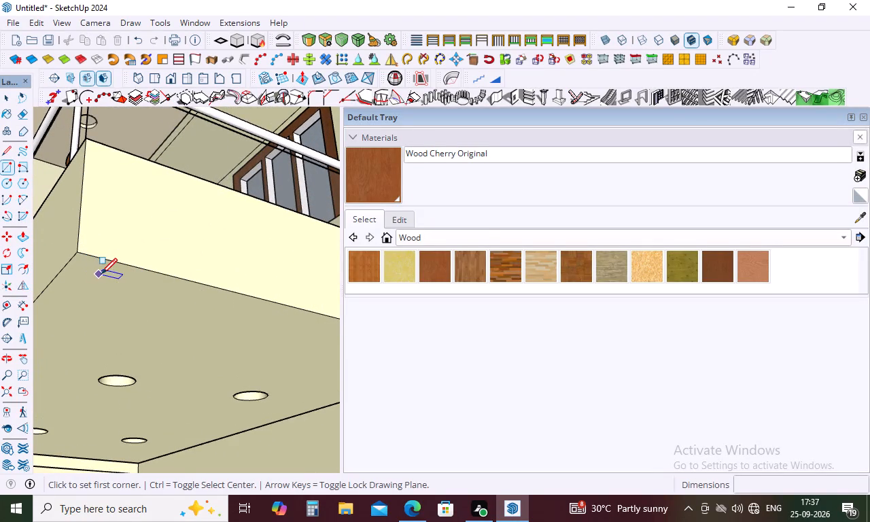
{"action": "left_click", "coordinate": [106, 276]}
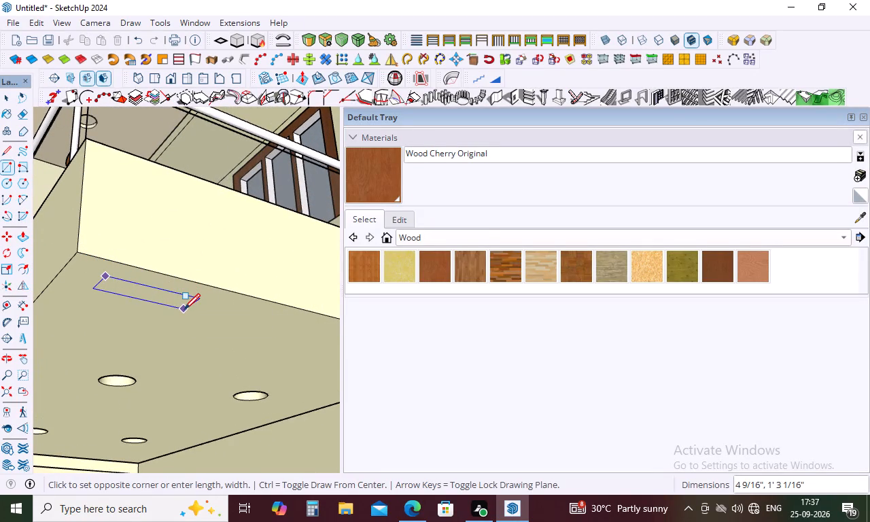
{"action": "left_click", "coordinate": [183, 306]}
Draw a rectangle about 1' 3 5/16" by 3 7/16" on the balcony slab's underside, near the right edge's house-side end.
{"action": "scroll", "coordinate": [177, 277], "scroll_direction": "down", "scroll_amount": 4}
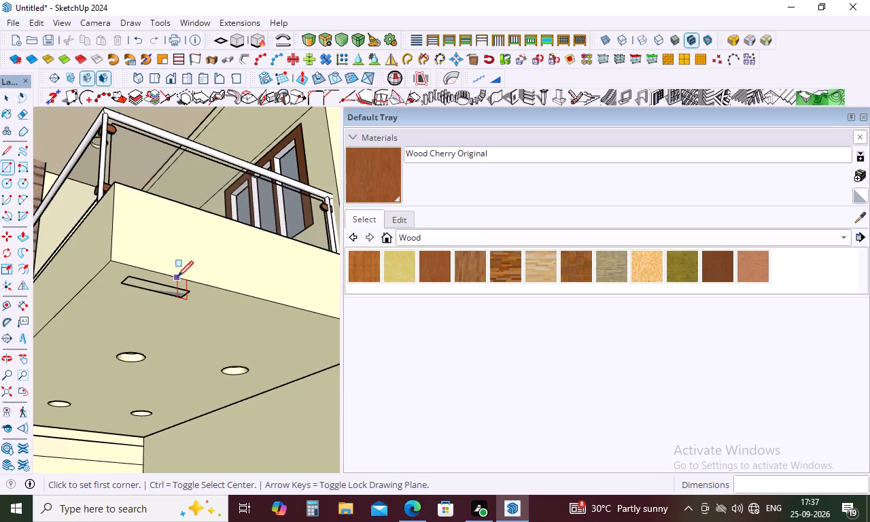
{"action": "scroll", "coordinate": [177, 277], "scroll_direction": "down", "scroll_amount": 8}
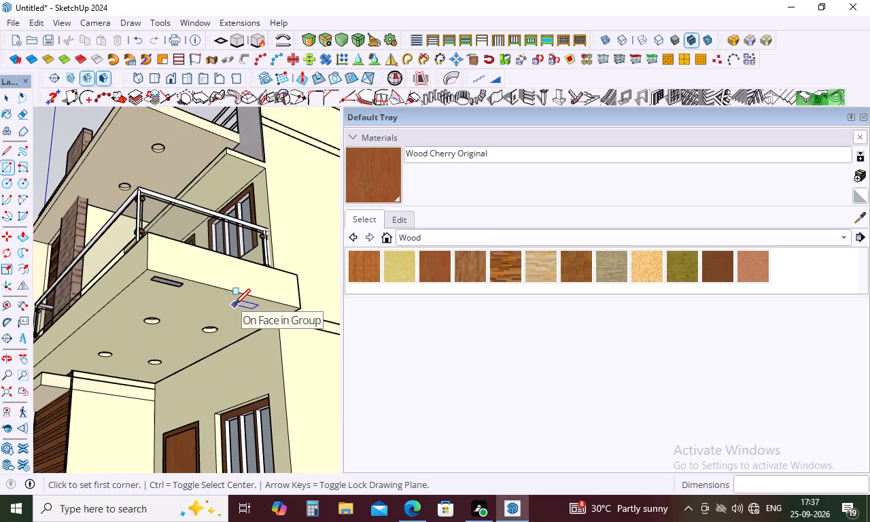
{"action": "left_click", "coordinate": [234, 304]}
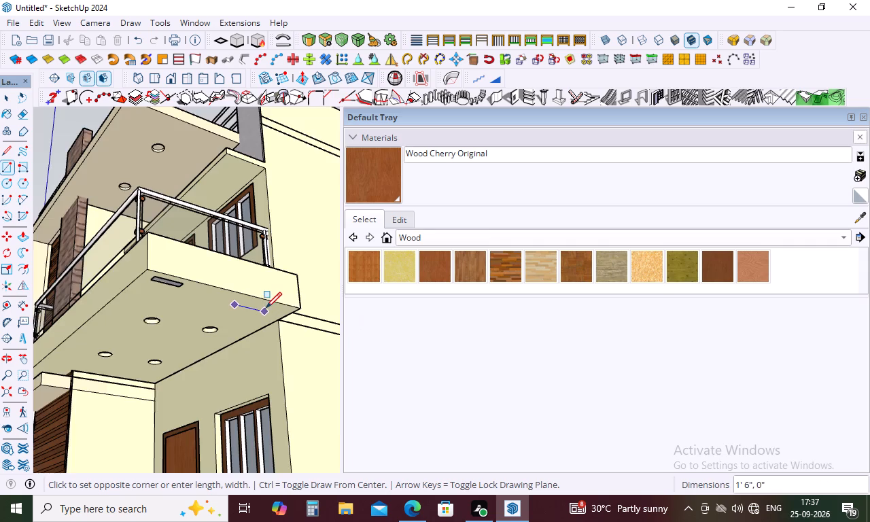
{"action": "scroll", "coordinate": [265, 309], "scroll_direction": "up", "scroll_amount": 13}
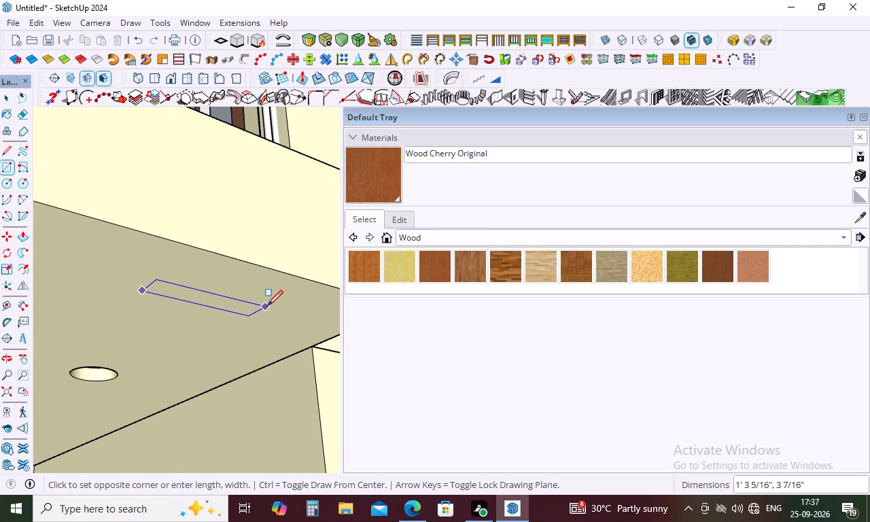
{"action": "left_click", "coordinate": [265, 305]}
Push/pull the house-side rectangle 10' down to the top of the plot slab, forming a pillar under the balcony.
{"action": "key", "text": "p"}
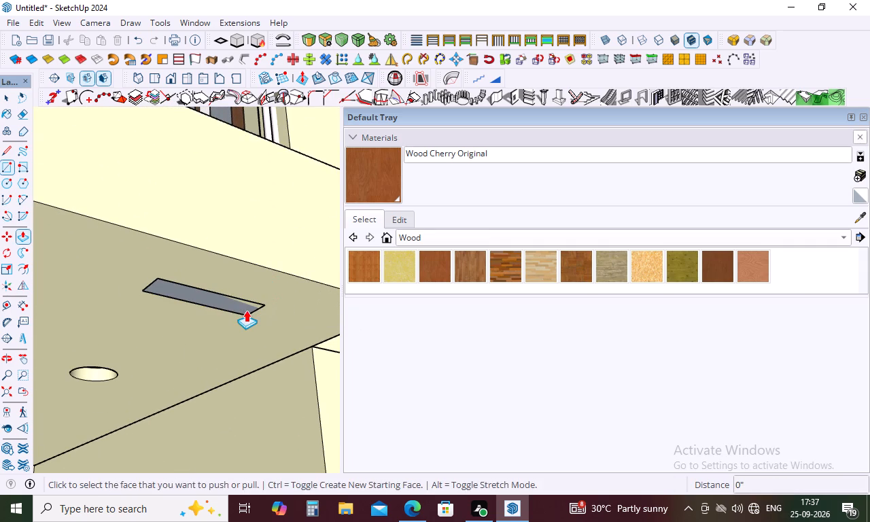
{"action": "left_click", "coordinate": [241, 311]}
{"action": "scroll", "coordinate": [251, 333], "scroll_direction": "down", "scroll_amount": 15}
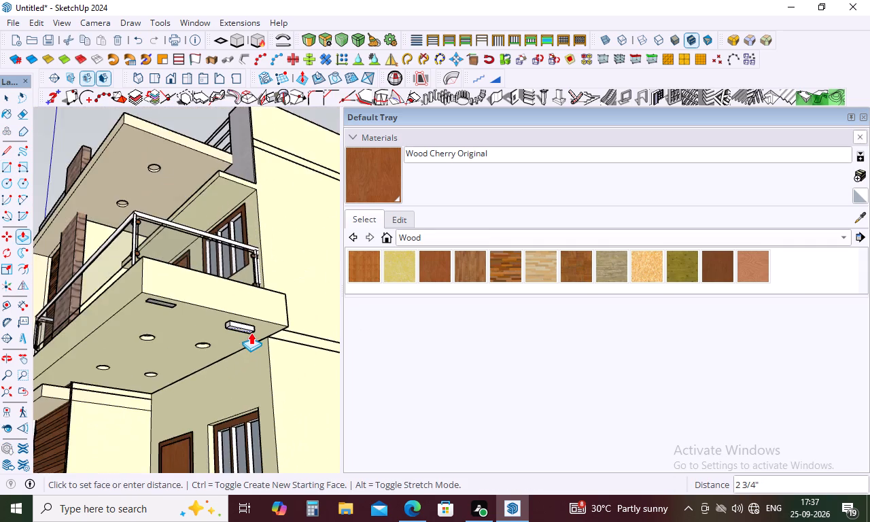
{"action": "scroll", "coordinate": [251, 332], "scroll_direction": "down", "scroll_amount": 8}
{"action": "middle_click_drag", "start_coordinate": [246, 389], "coordinate": [234, 488]}
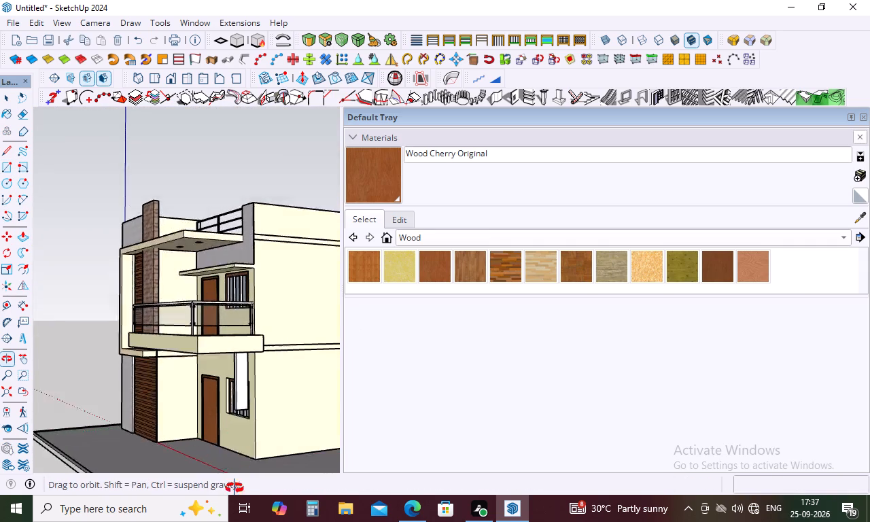
{"action": "middle_click_drag", "start_coordinate": [234, 488], "coordinate": [231, 511]}
{"action": "scroll", "coordinate": [236, 447], "scroll_direction": "up", "scroll_amount": 3}
{"action": "scroll", "coordinate": [236, 447], "scroll_direction": "down", "scroll_amount": 5}
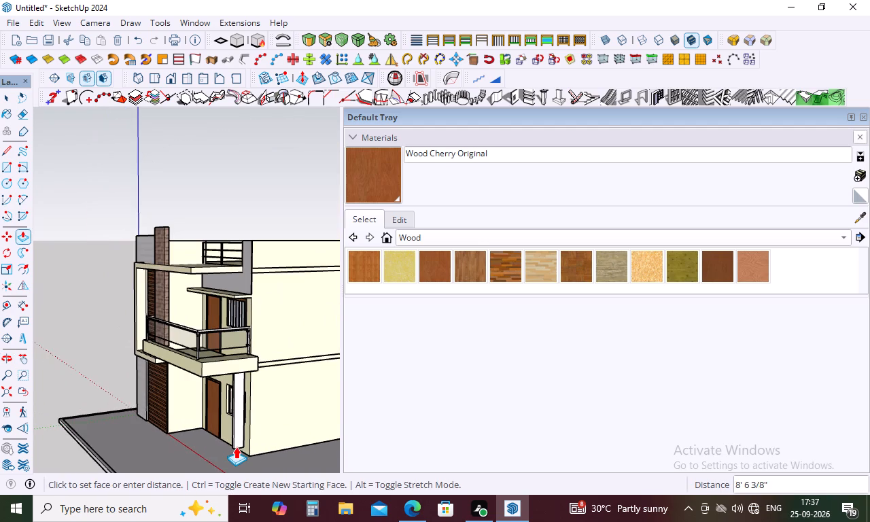
{"action": "scroll", "coordinate": [241, 456], "scroll_direction": "up", "scroll_amount": 5}
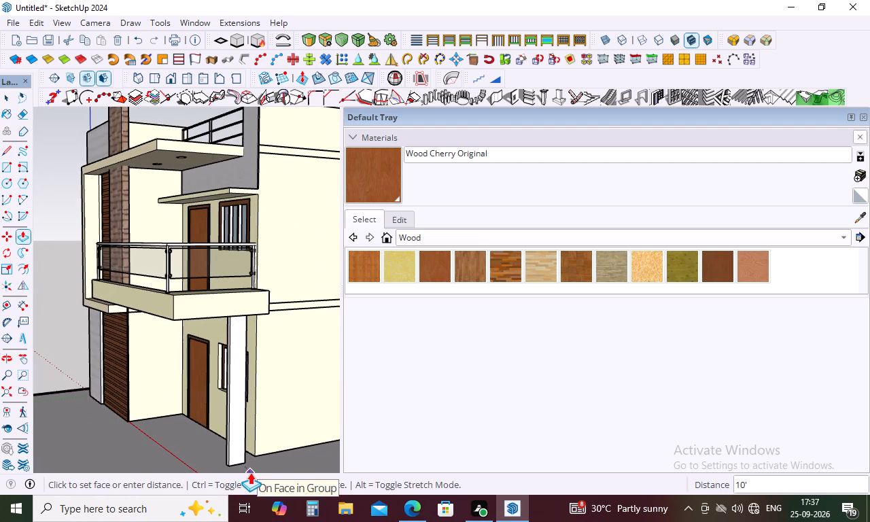
{"action": "double_click", "coordinate": [250, 472]}
Select all the connected geometry of the pillar and make it a component, keeping the default settings.
{"action": "middle_click_drag", "start_coordinate": [254, 423], "coordinate": [234, 379]}
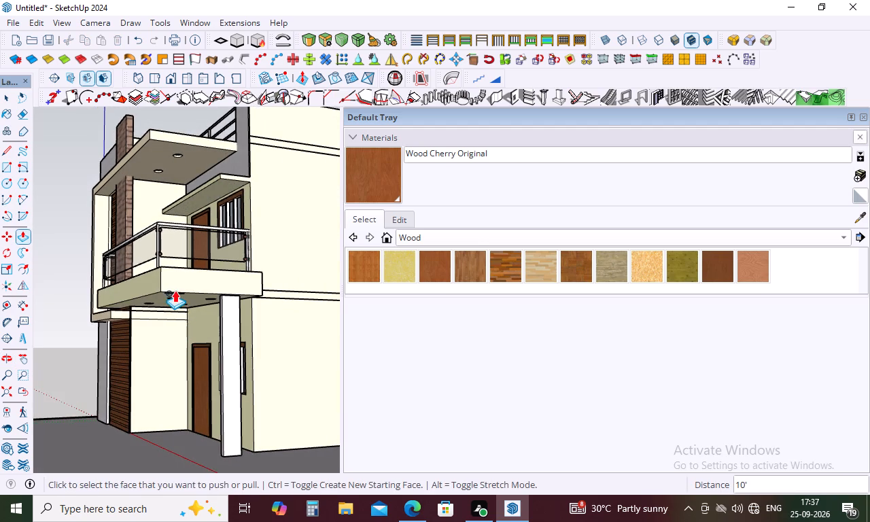
{"action": "key", "text": "space"}
{"action": "triple_click", "coordinate": [232, 363]}
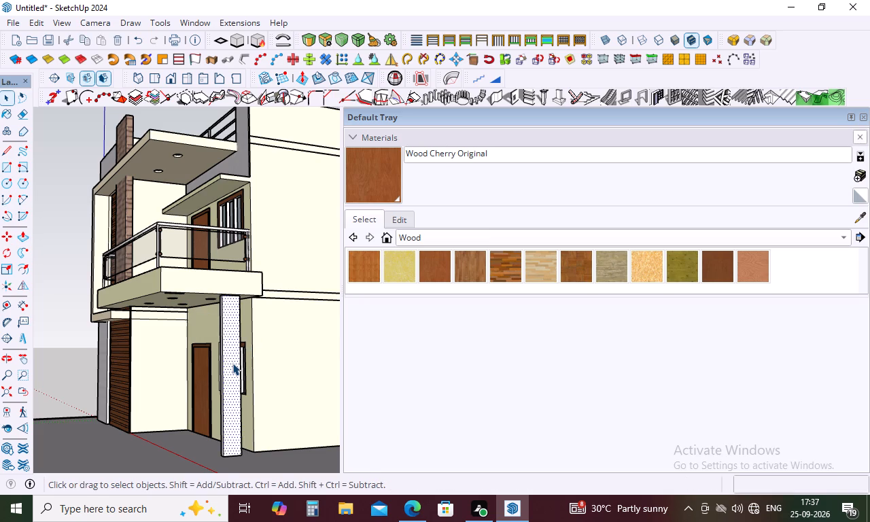
{"action": "left_click", "coordinate": [232, 363]}
{"action": "triple_click", "coordinate": [232, 363]}
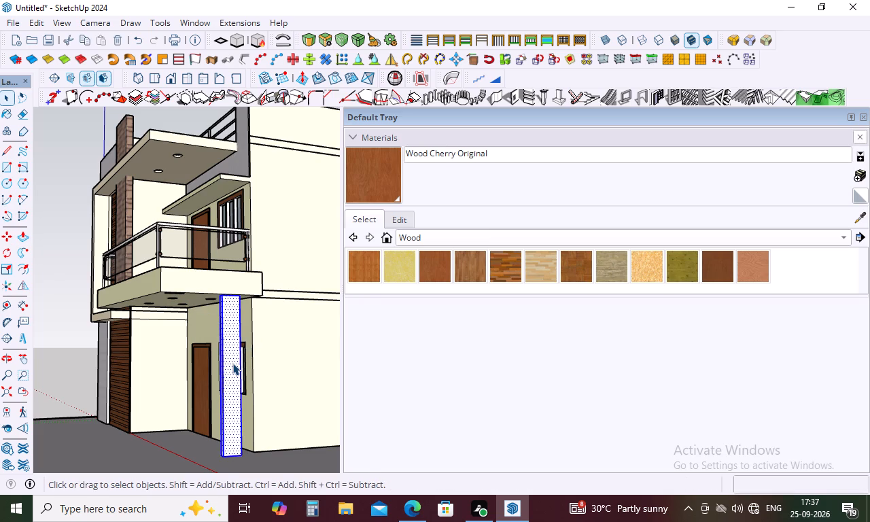
{"action": "right_click", "coordinate": [232, 364]}
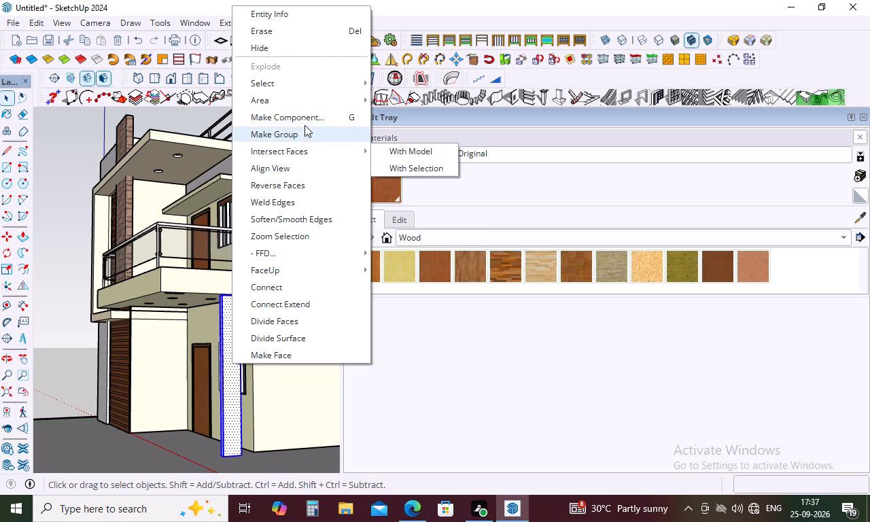
{"action": "left_click", "coordinate": [306, 124]}
{"action": "left_click", "coordinate": [437, 426]}
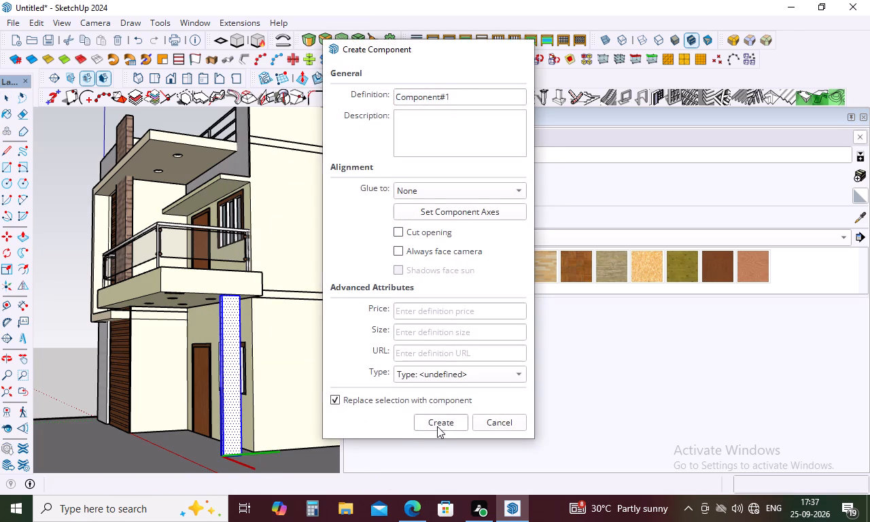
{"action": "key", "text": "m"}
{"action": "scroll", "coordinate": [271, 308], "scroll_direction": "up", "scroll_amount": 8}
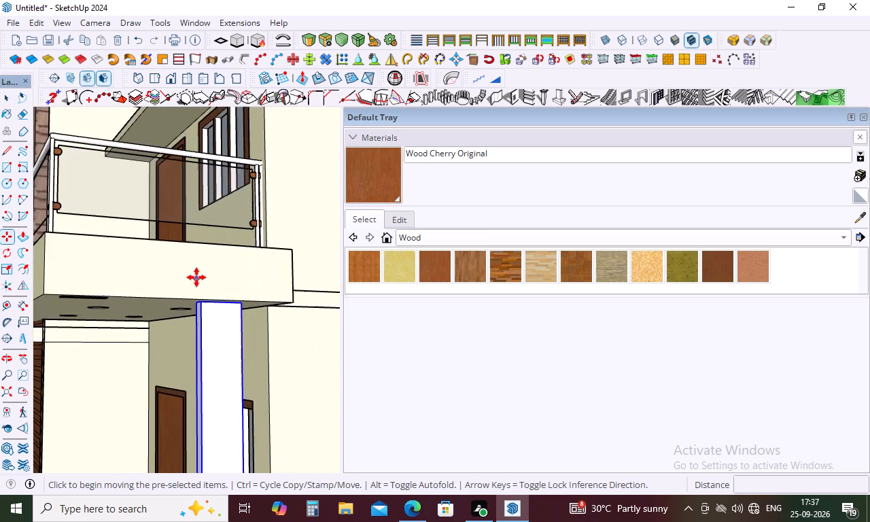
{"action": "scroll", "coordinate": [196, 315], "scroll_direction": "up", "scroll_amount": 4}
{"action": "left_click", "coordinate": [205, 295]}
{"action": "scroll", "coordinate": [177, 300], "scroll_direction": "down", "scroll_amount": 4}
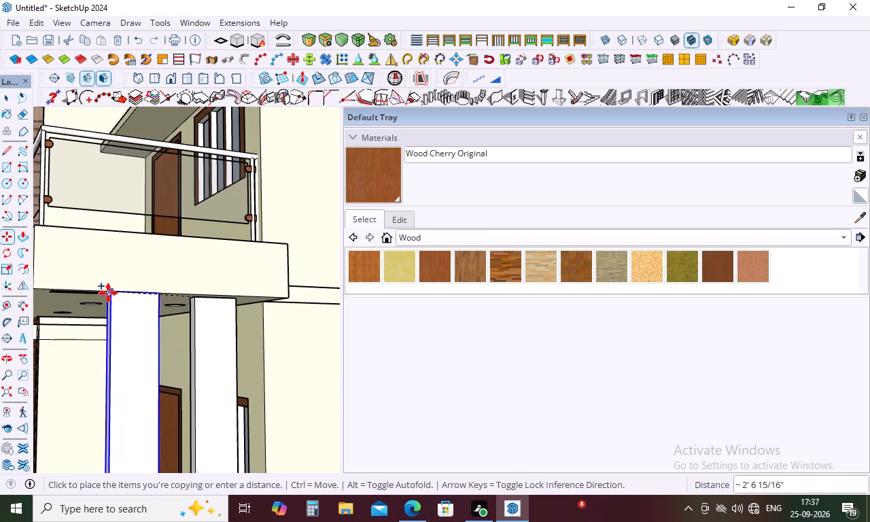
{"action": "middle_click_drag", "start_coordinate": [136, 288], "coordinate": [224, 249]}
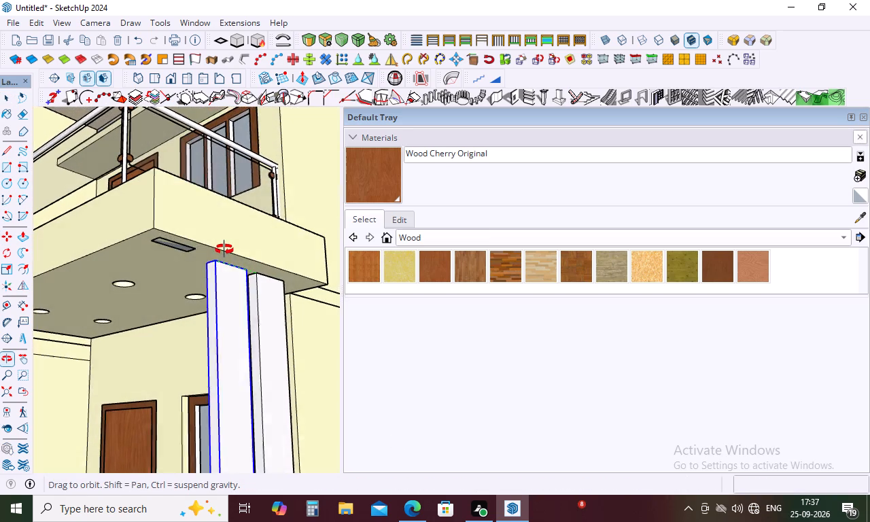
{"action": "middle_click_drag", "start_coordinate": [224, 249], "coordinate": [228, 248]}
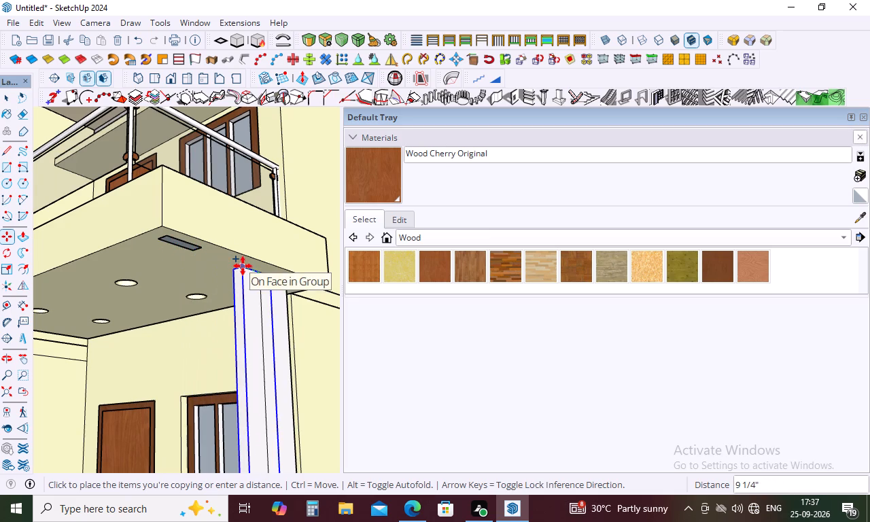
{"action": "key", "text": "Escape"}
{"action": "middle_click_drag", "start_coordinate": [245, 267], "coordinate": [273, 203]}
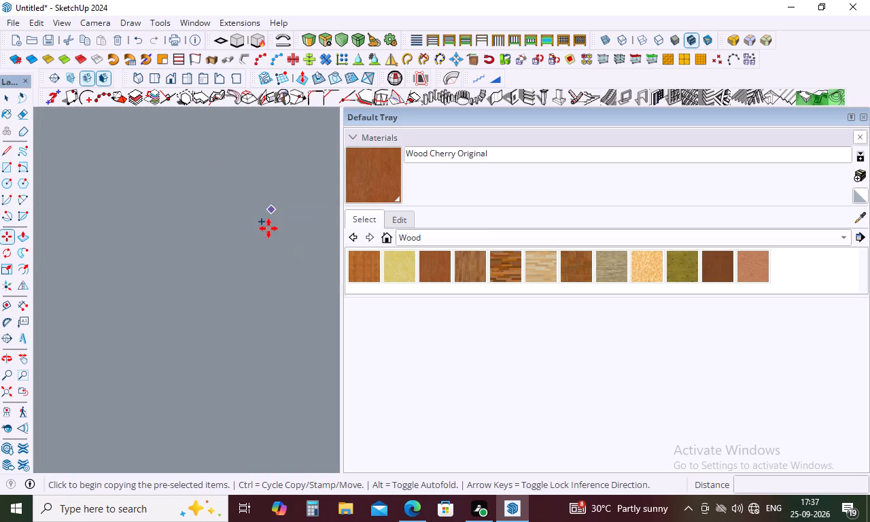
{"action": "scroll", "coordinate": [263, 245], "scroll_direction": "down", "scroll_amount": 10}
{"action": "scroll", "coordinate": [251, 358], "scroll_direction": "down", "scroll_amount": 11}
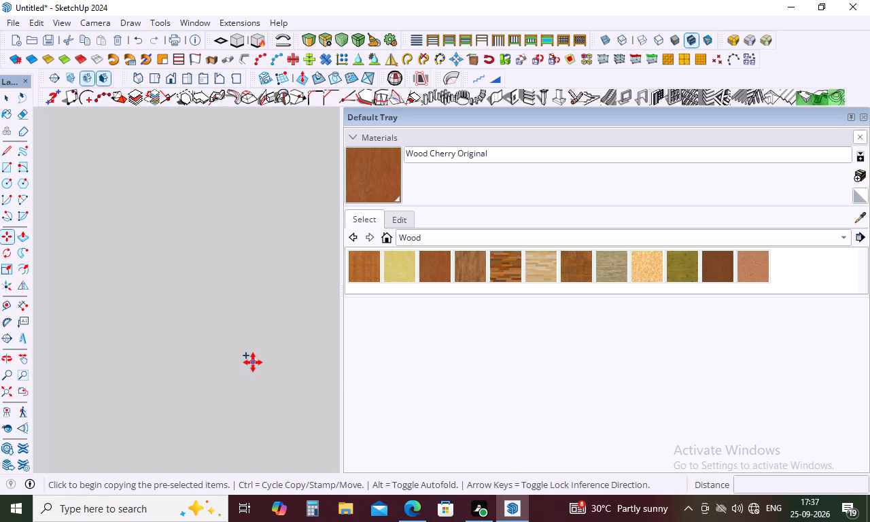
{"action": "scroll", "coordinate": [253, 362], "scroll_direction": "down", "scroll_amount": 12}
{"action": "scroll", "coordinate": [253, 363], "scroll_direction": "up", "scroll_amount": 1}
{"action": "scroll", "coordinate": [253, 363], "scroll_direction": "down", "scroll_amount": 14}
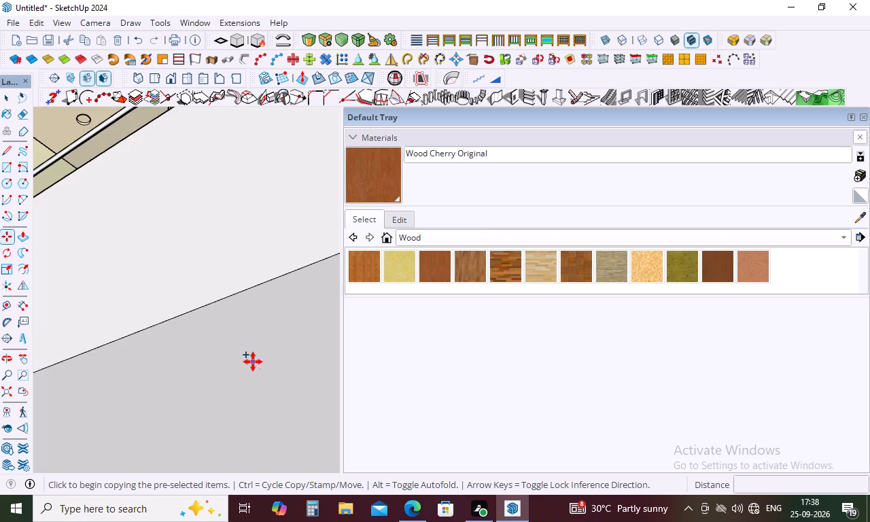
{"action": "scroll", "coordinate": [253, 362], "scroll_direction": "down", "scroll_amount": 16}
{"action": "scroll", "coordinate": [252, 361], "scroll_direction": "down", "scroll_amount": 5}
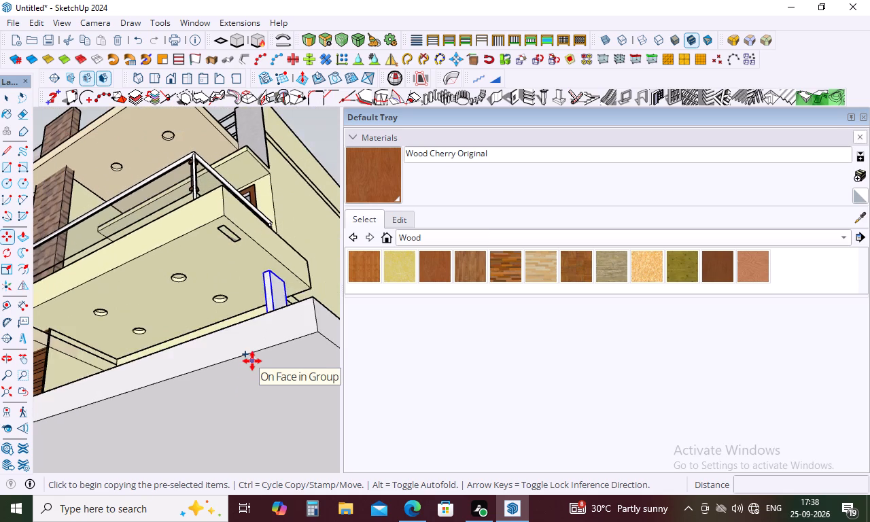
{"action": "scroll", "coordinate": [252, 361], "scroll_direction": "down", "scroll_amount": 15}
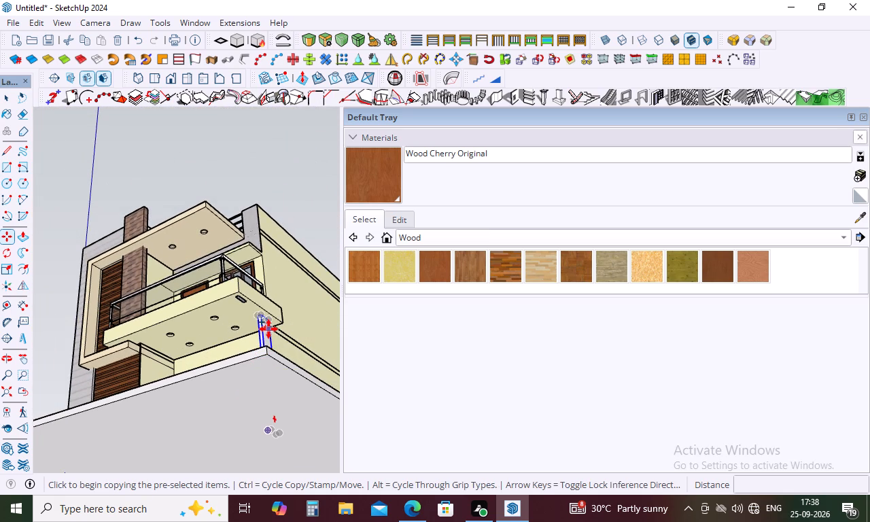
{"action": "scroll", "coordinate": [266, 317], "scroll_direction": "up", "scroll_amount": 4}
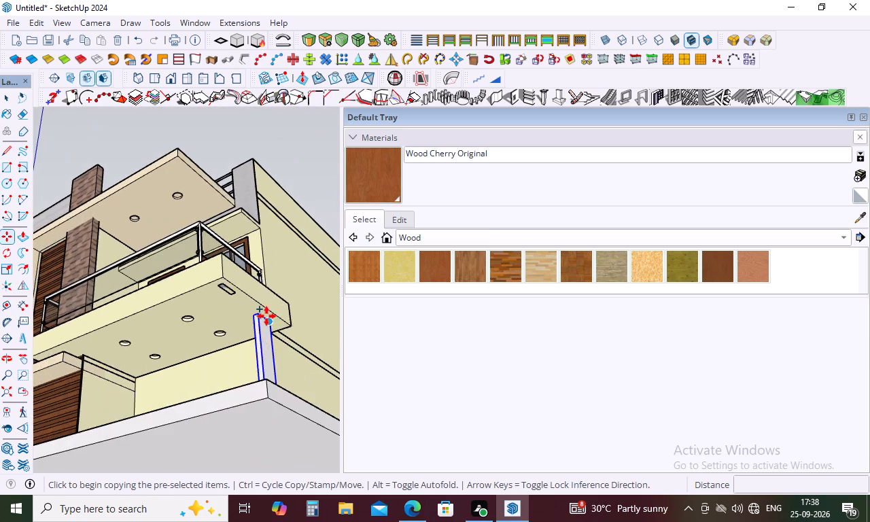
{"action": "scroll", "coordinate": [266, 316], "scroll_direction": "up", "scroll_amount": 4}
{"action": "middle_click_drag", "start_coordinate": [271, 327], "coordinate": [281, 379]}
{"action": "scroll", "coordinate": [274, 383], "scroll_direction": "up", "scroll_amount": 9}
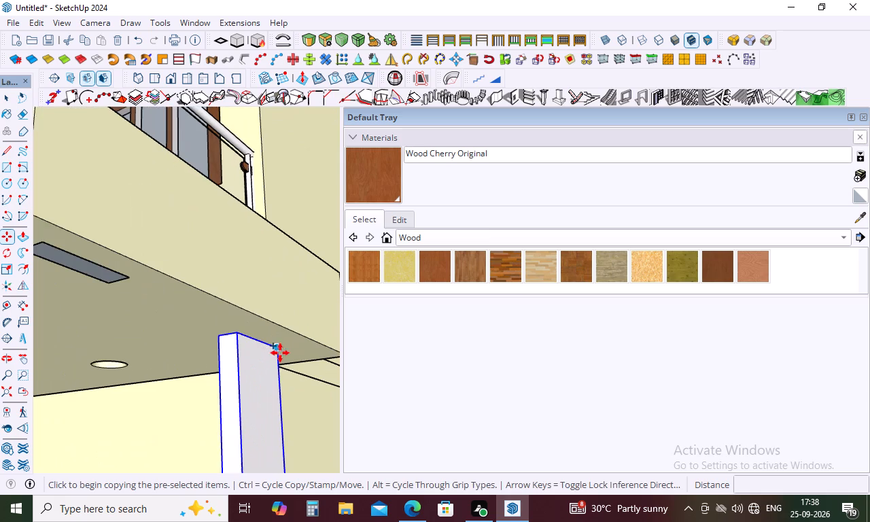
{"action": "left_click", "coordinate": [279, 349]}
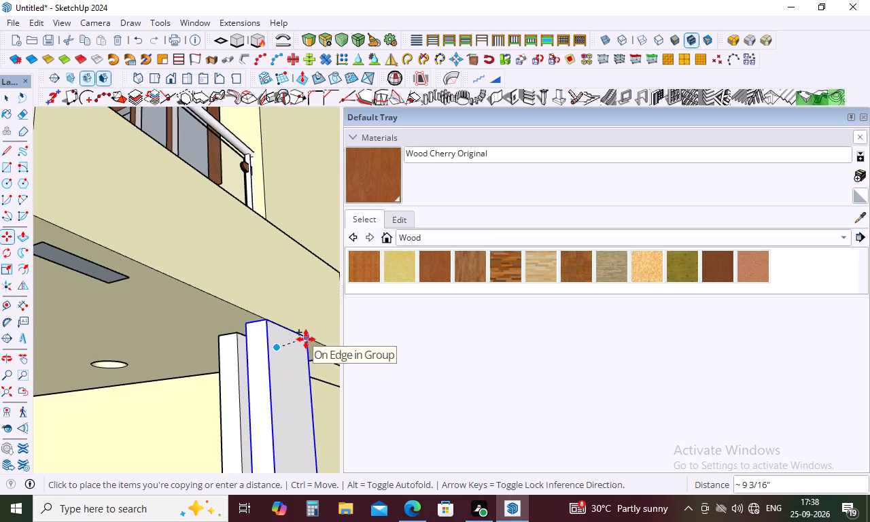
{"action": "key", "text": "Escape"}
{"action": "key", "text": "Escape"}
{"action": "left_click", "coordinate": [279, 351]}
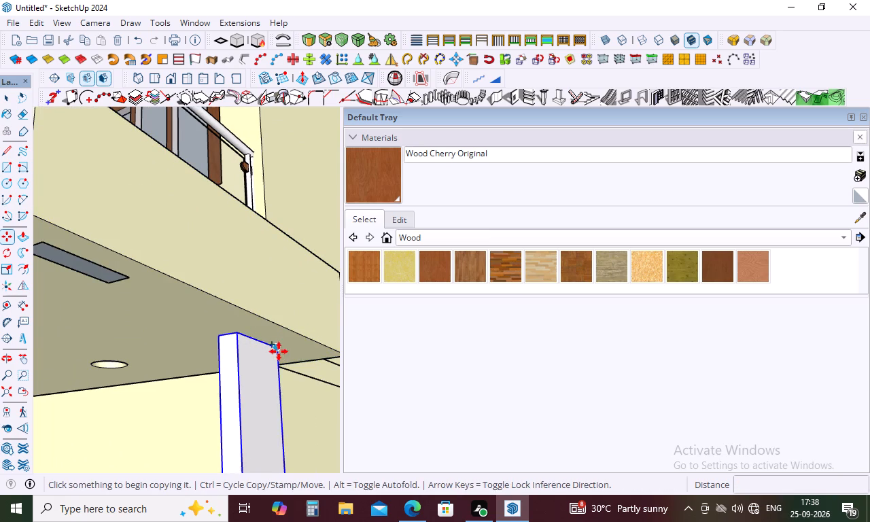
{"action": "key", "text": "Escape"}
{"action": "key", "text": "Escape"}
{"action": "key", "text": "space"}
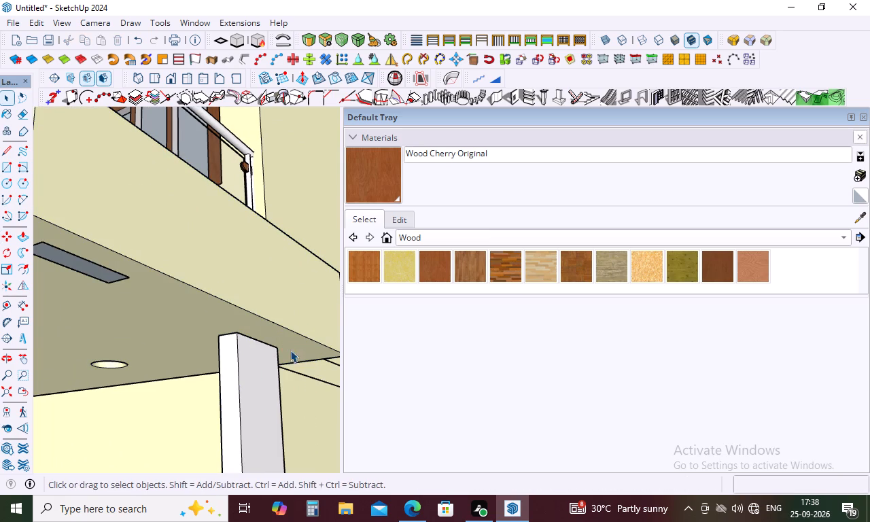
Move the pillar about 8 1/16" by its top outer corner onto the balcony slab's right bottom edge.
{"action": "key", "text": "m"}
{"action": "left_click", "coordinate": [279, 348]}
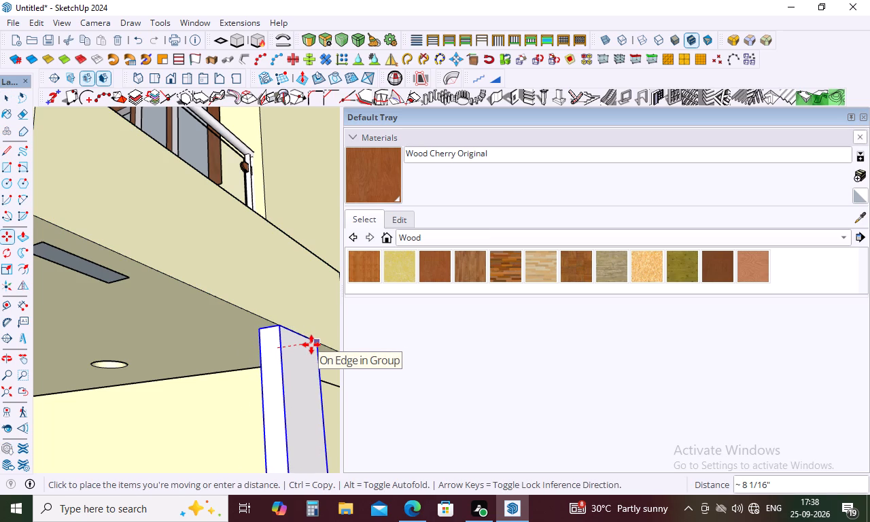
{"action": "left_click", "coordinate": [311, 345]}
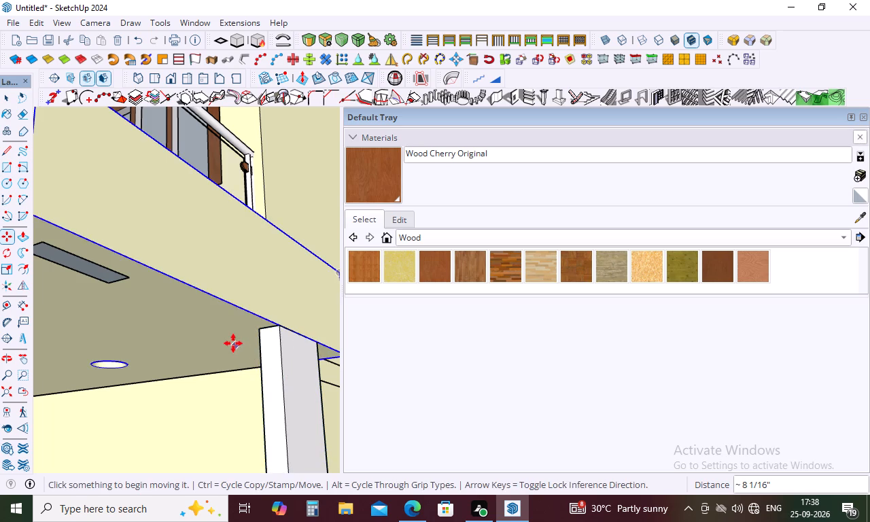
Copy the pillar about 3' 5 13/16" along the balcony slab's right bottom edge toward its front corner.
{"action": "scroll", "coordinate": [232, 342], "scroll_direction": "down", "scroll_amount": 3}
{"action": "middle_click_drag", "start_coordinate": [232, 342], "coordinate": [343, 338]}
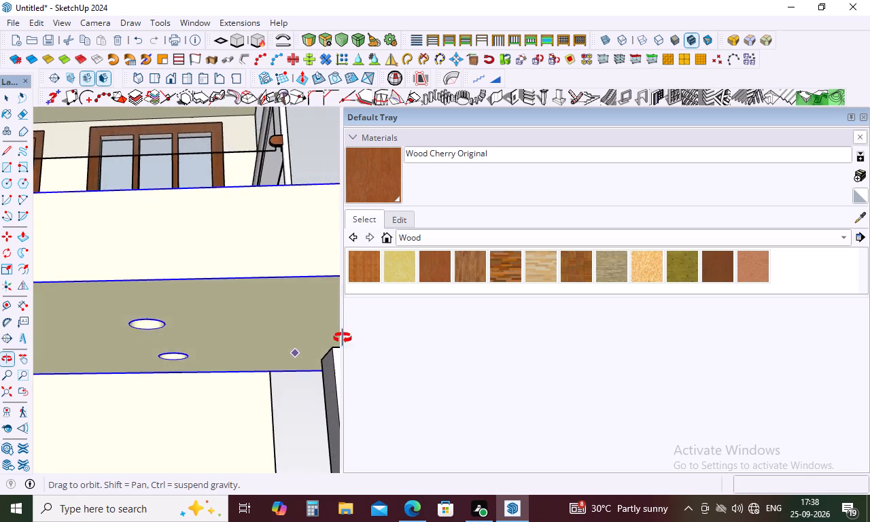
{"action": "middle_click_drag", "start_coordinate": [343, 338], "coordinate": [279, 340]}
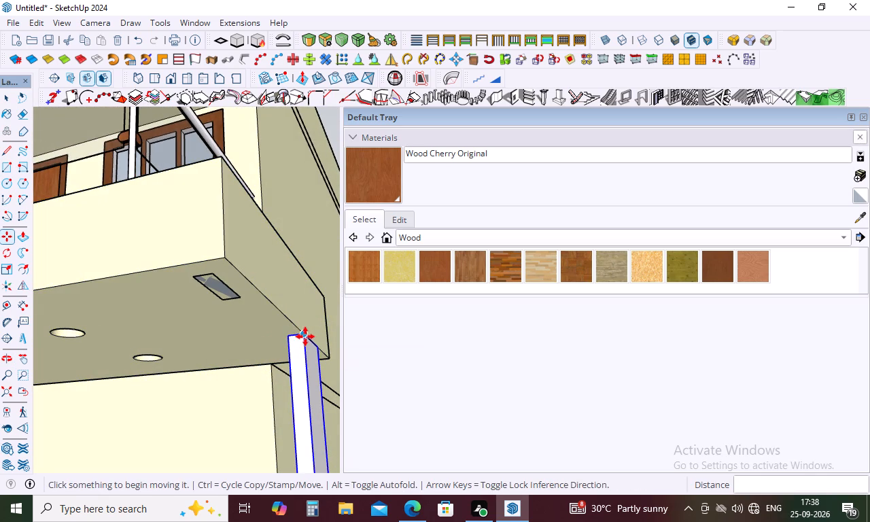
{"action": "left_click", "coordinate": [304, 336]}
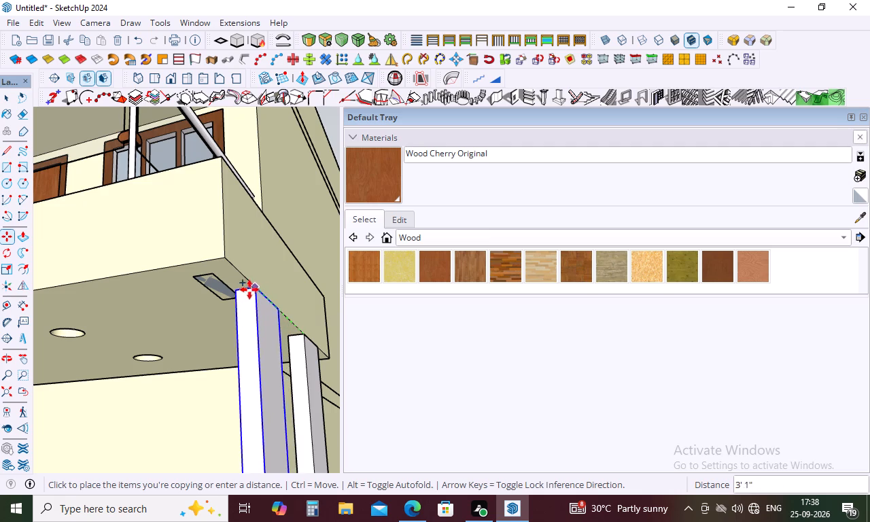
{"action": "left_click", "coordinate": [245, 281]}
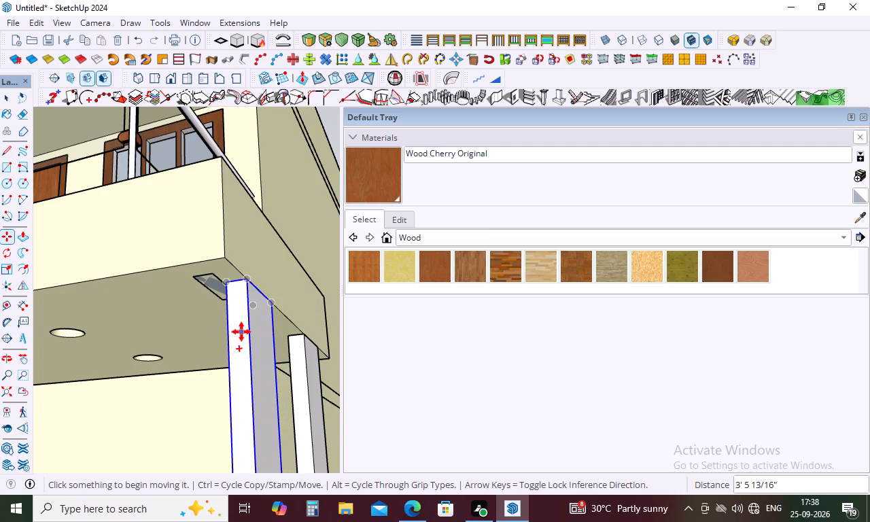
{"action": "middle_click_drag", "start_coordinate": [241, 332], "coordinate": [315, 309]}
{"action": "scroll", "coordinate": [235, 309], "scroll_direction": "up", "scroll_amount": 3}
{"action": "key", "text": "Escape"}
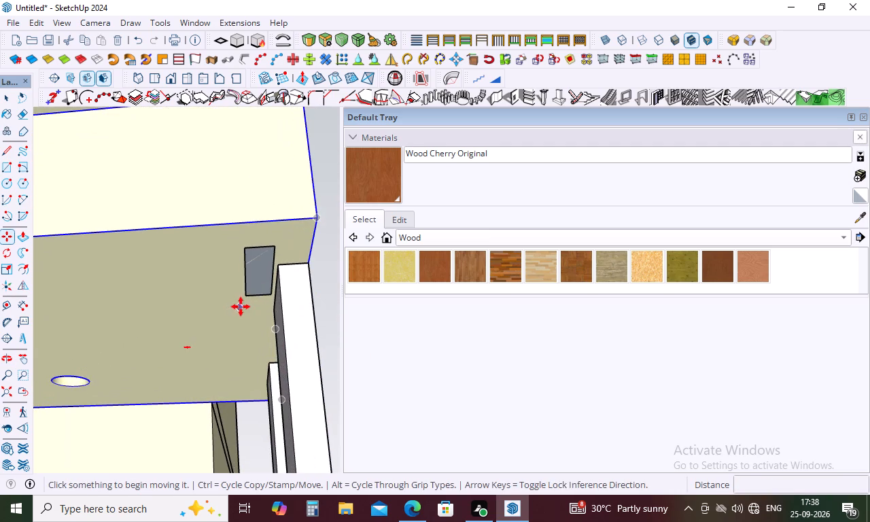
Erase the leftover rectangular outline on the underside of the balcony slab beside the pillars.
{"action": "key", "text": "e"}
{"action": "left_click", "coordinate": [275, 256]}
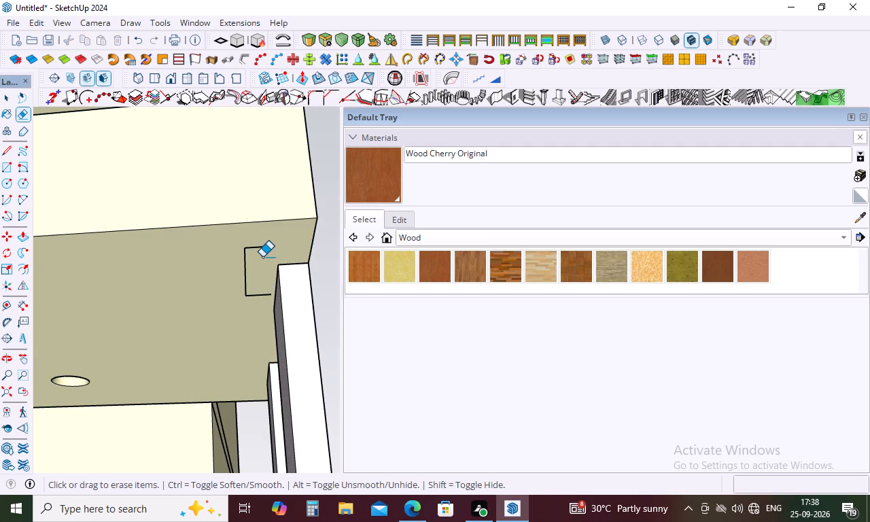
{"action": "left_click", "coordinate": [262, 250]}
{"action": "left_click_drag", "start_coordinate": [254, 252], "coordinate": [245, 259]}
{"action": "left_click_drag", "start_coordinate": [253, 287], "coordinate": [256, 302]}
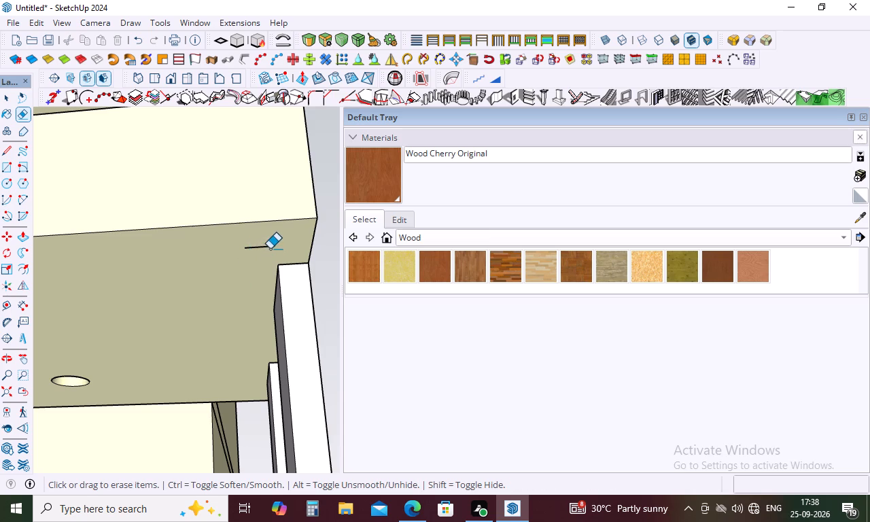
{"action": "left_click_drag", "start_coordinate": [270, 248], "coordinate": [251, 275]}
Open the pillar component for editing and pull its house-side face out 3 3/8" to widen both pillars.
{"action": "scroll", "coordinate": [245, 280], "scroll_direction": "down", "scroll_amount": 12}
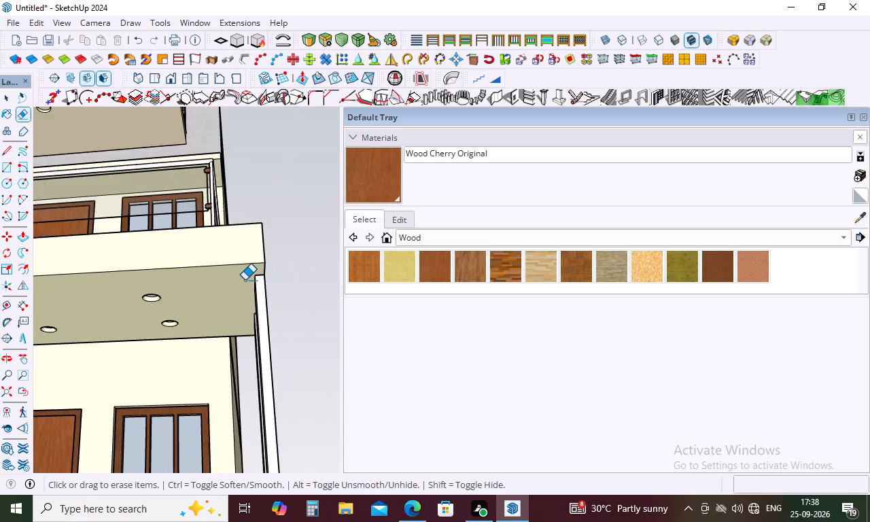
{"action": "scroll", "coordinate": [245, 280], "scroll_direction": "down", "scroll_amount": 5}
{"action": "middle_click_drag", "start_coordinate": [245, 280], "coordinate": [242, 403]}
{"action": "scroll", "coordinate": [240, 389], "scroll_direction": "down", "scroll_amount": 4}
{"action": "middle_click_drag", "start_coordinate": [244, 387], "coordinate": [283, 334]}
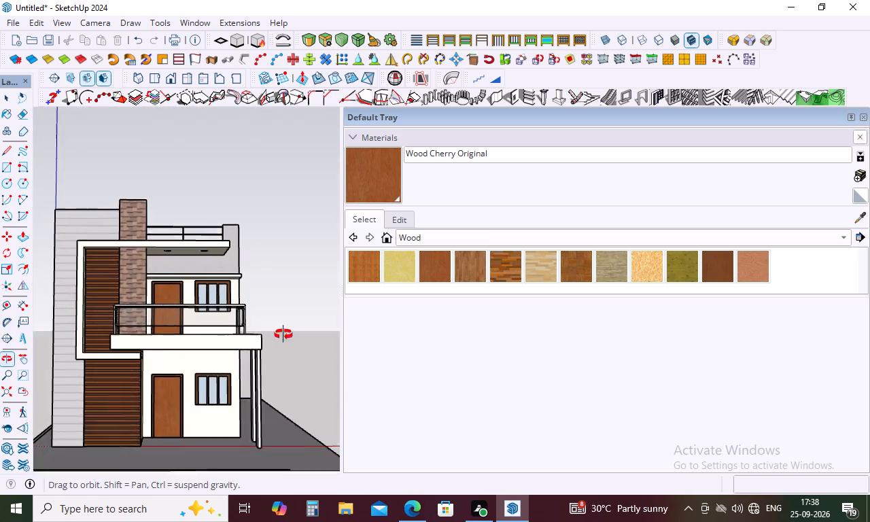
{"action": "middle_click_drag", "start_coordinate": [283, 334], "coordinate": [294, 321]}
{"action": "scroll", "coordinate": [259, 391], "scroll_direction": "up", "scroll_amount": 5}
{"action": "middle_click_drag", "start_coordinate": [261, 391], "coordinate": [316, 392]}
{"action": "scroll", "coordinate": [316, 391], "scroll_direction": "up", "scroll_amount": 1}
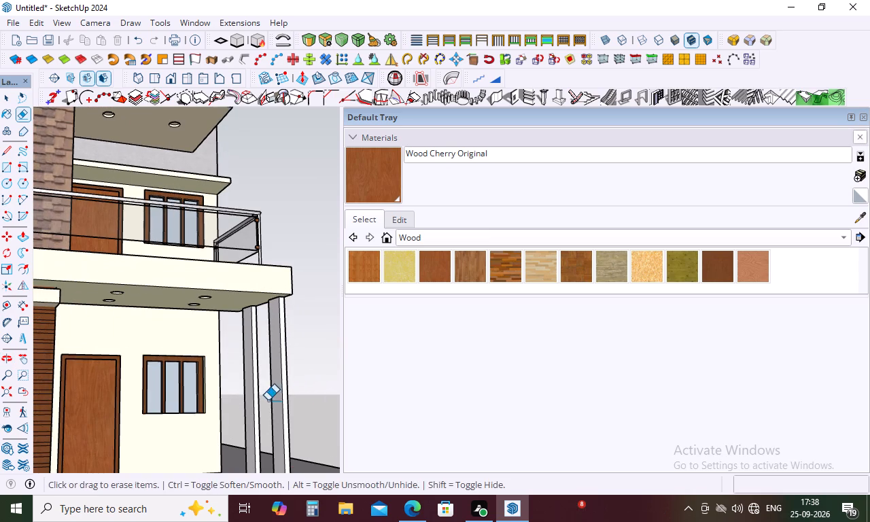
{"action": "key", "text": "space"}
{"action": "double_click", "coordinate": [283, 398]}
{"action": "key", "text": "p"}
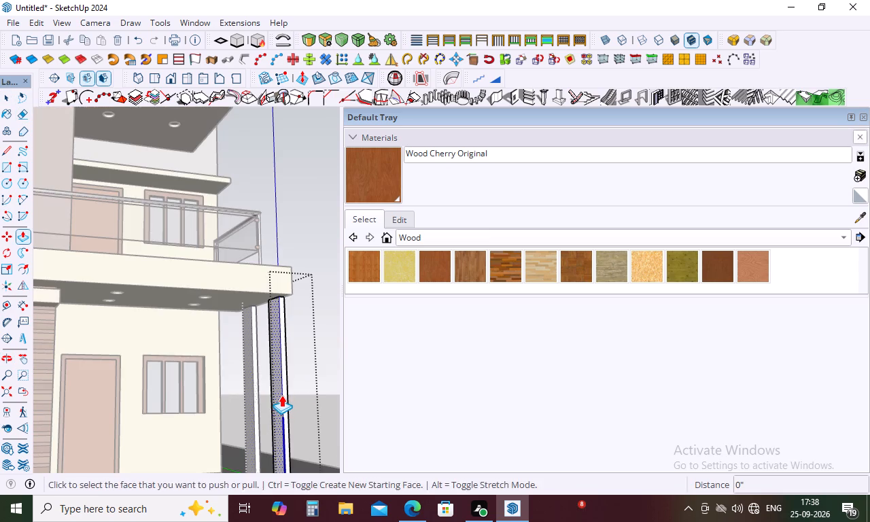
{"action": "left_click", "coordinate": [281, 395]}
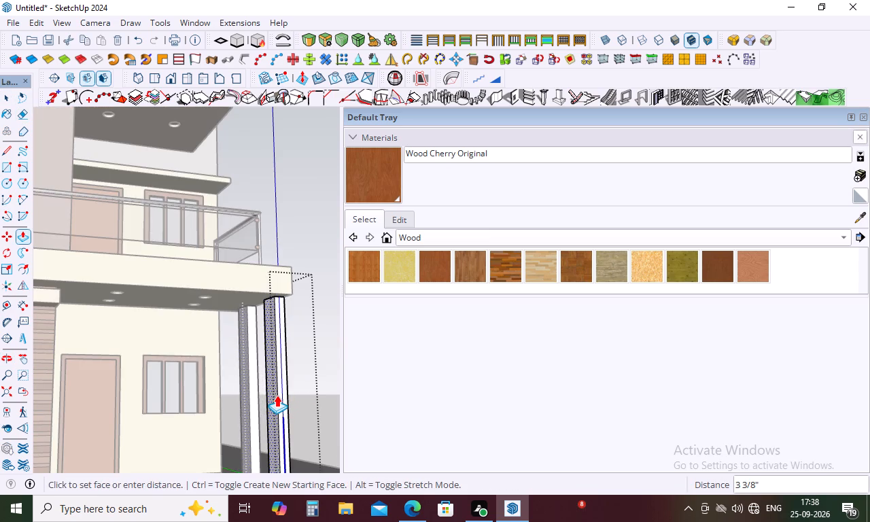
{"action": "left_click", "coordinate": [277, 395]}
{"action": "scroll", "coordinate": [251, 343], "scroll_direction": "down", "scroll_amount": 4}
{"action": "middle_click_drag", "start_coordinate": [251, 336], "coordinate": [224, 391]}
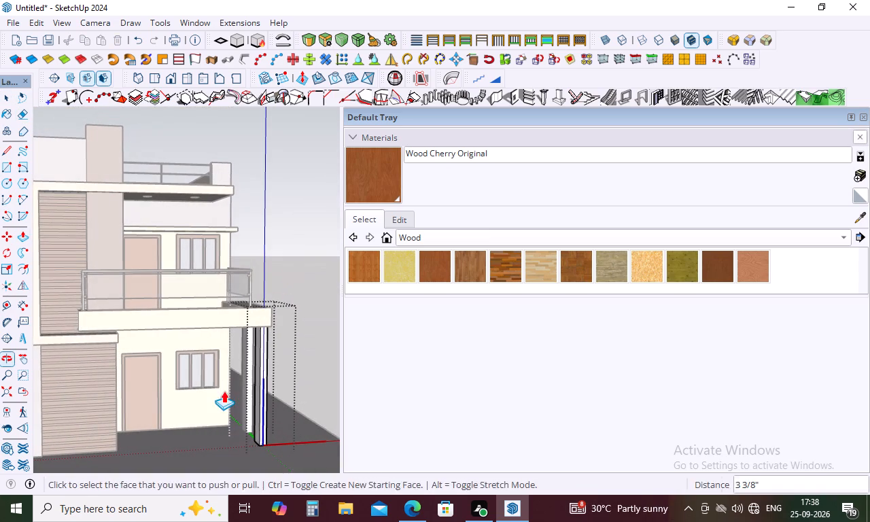
{"action": "key", "text": "space"}
{"action": "left_click", "coordinate": [319, 341]}
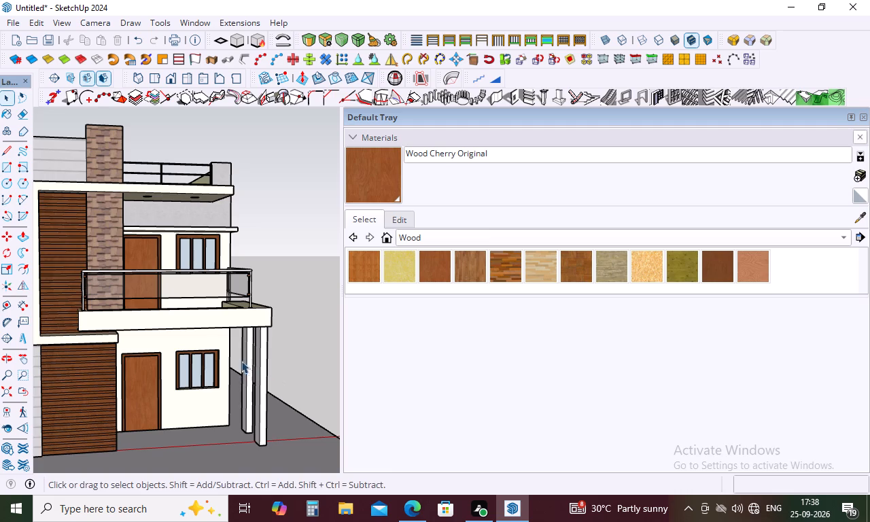
Paint both balcony pillars with Color E01 from the Colors material collection.
{"action": "middle_click_drag", "start_coordinate": [241, 361], "coordinate": [10, 360]}
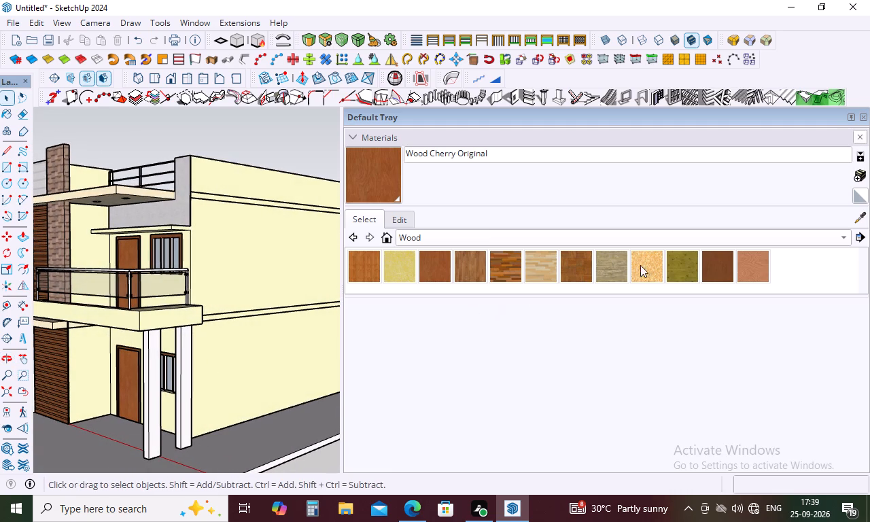
{"action": "left_click", "coordinate": [845, 237]}
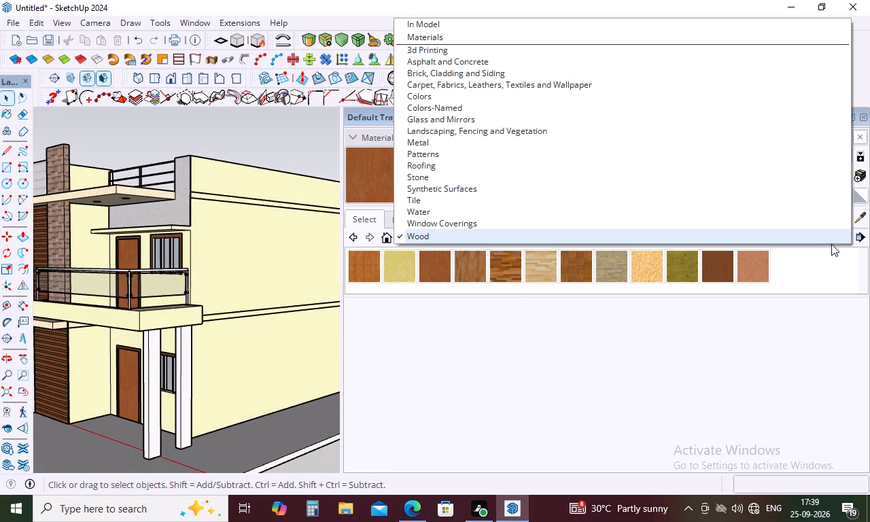
{"action": "left_click", "coordinate": [447, 98]}
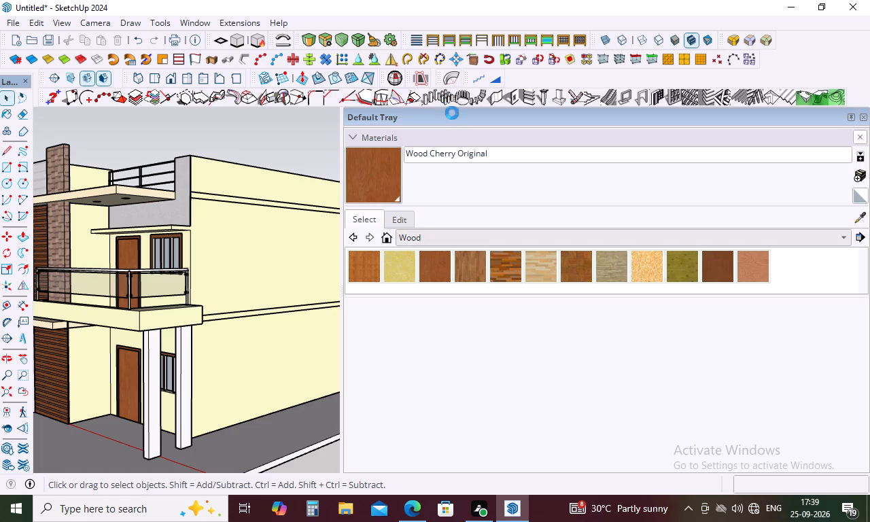
{"action": "scroll", "coordinate": [506, 288], "scroll_direction": "down", "scroll_amount": 2}
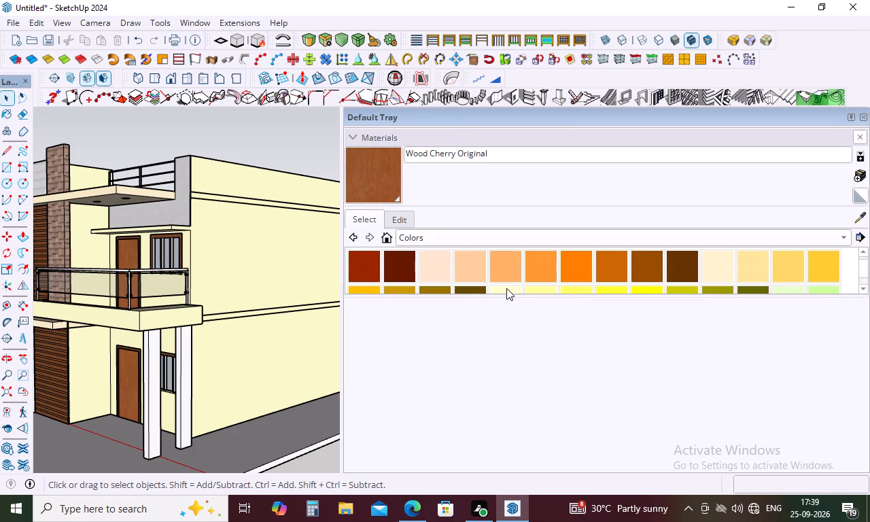
{"action": "left_click", "coordinate": [508, 288]}
{"action": "left_click", "coordinate": [187, 373]}
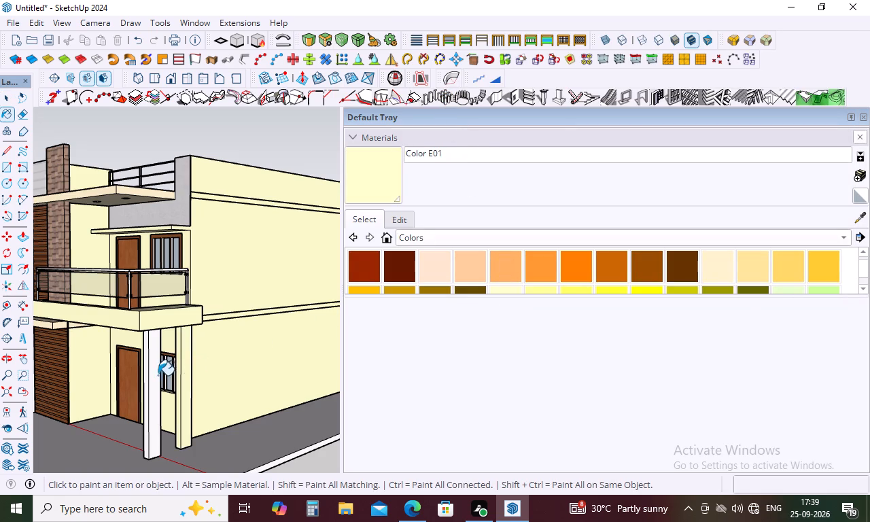
{"action": "left_click", "coordinate": [151, 380]}
{"action": "scroll", "coordinate": [205, 358], "scroll_direction": "down", "scroll_amount": 4}
{"action": "middle_click_drag", "start_coordinate": [234, 371], "coordinate": [430, 337]}
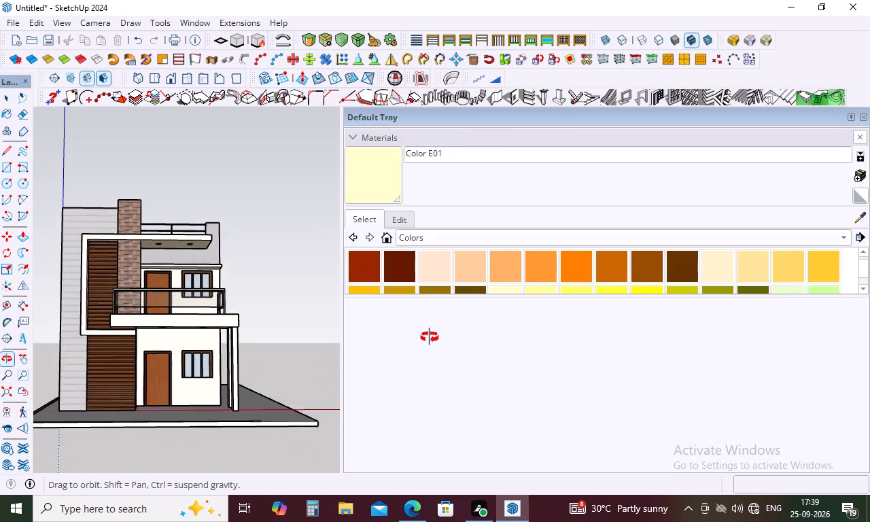
{"action": "middle_click_drag", "start_coordinate": [430, 337], "coordinate": [466, 415]}
{"action": "key", "text": "space"}
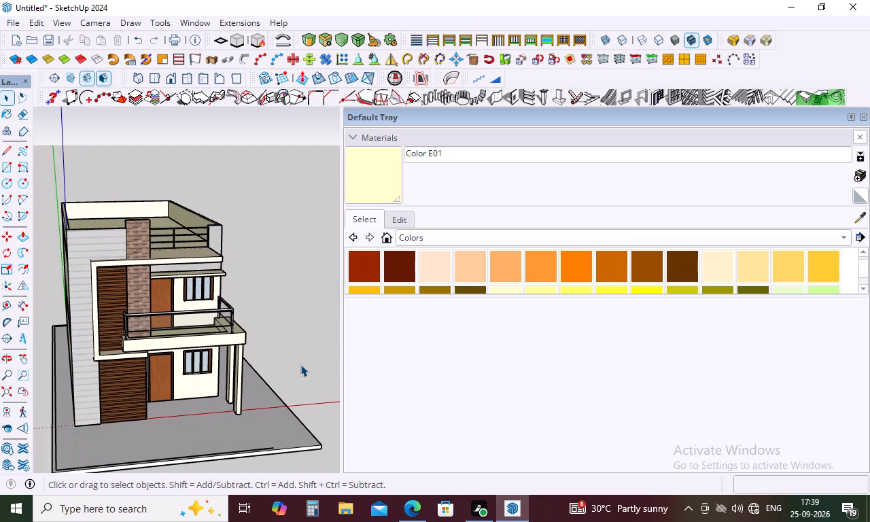
{"action": "left_click", "coordinate": [294, 347]}
Open the plot slab group and push its right side face about 1' 8 1/2" inward toward the house.
{"action": "middle_click_drag", "start_coordinate": [266, 404], "coordinate": [256, 337]}
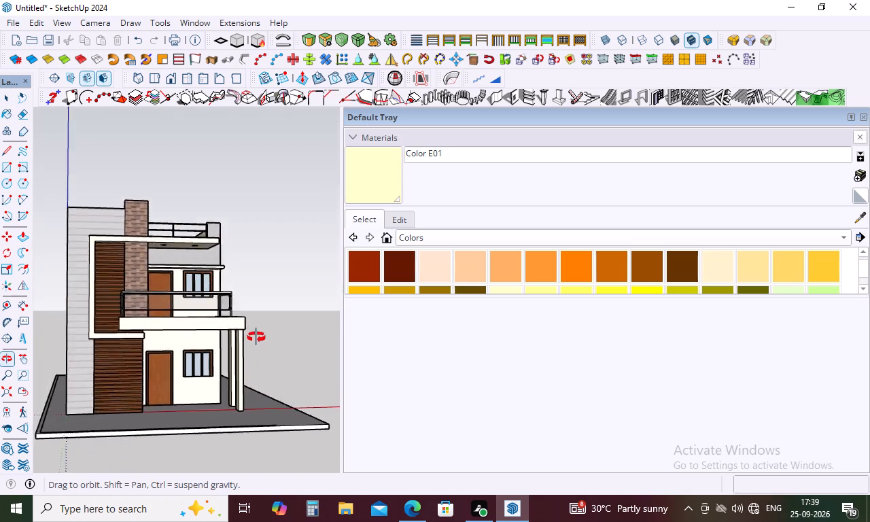
{"action": "middle_click_drag", "start_coordinate": [256, 337], "coordinate": [241, 337]}
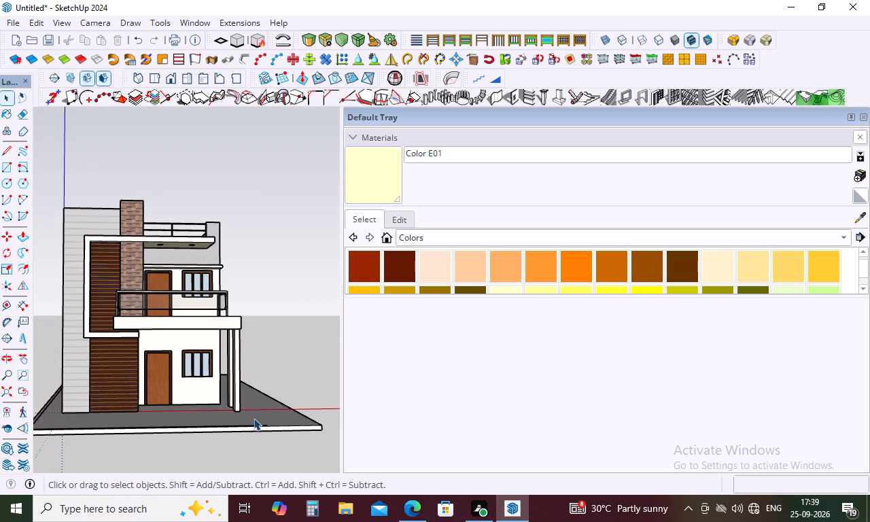
{"action": "middle_click_drag", "start_coordinate": [254, 417], "coordinate": [109, 454]}
{"action": "middle_click_drag", "start_coordinate": [141, 433], "coordinate": [281, 389]}
{"action": "middle_click_drag", "start_coordinate": [277, 387], "coordinate": [264, 418]}
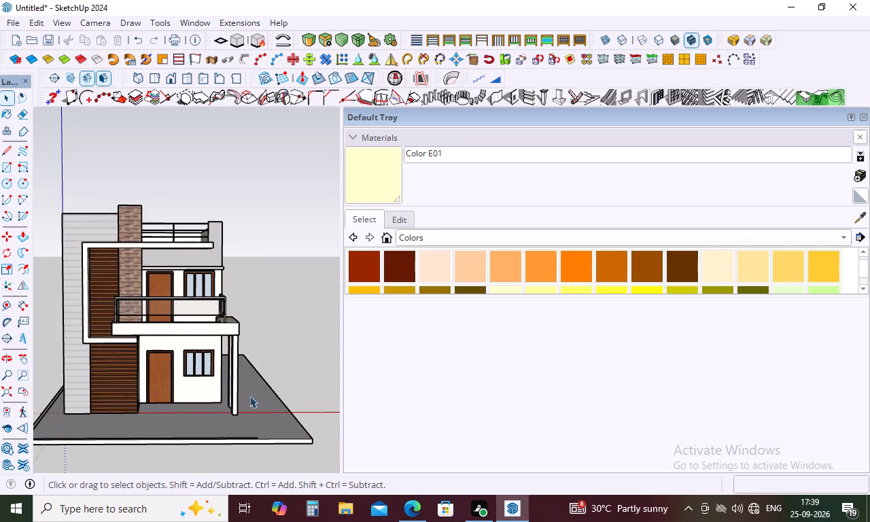
{"action": "middle_click_drag", "start_coordinate": [260, 384], "coordinate": [29, 376]}
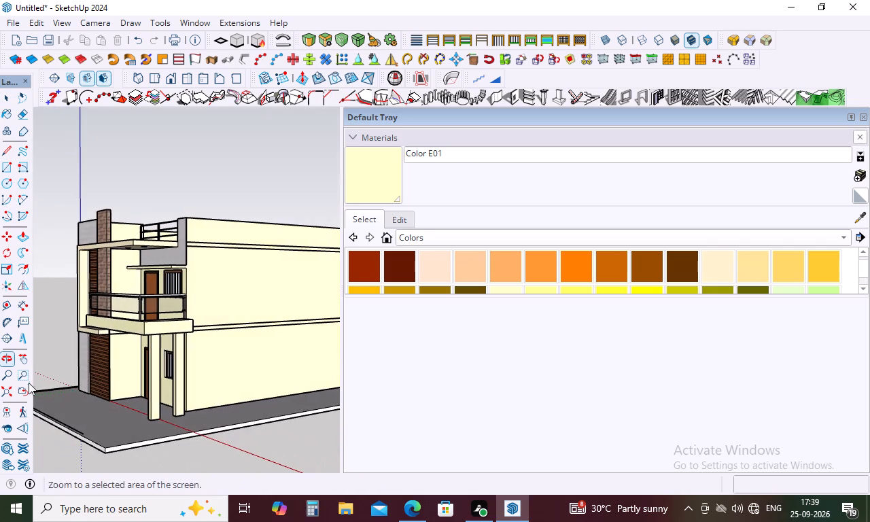
{"action": "key", "text": "p"}
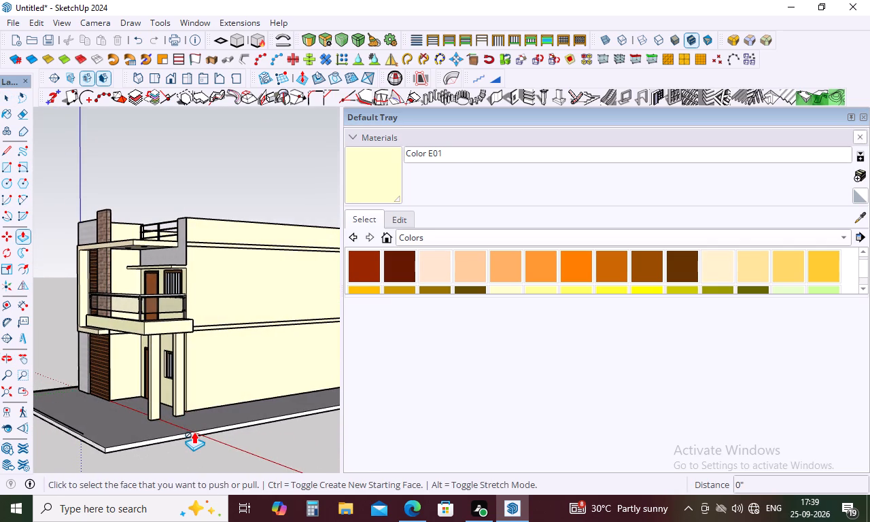
{"action": "key", "text": "space"}
{"action": "double_click", "coordinate": [194, 432]}
{"action": "key", "text": "p"}
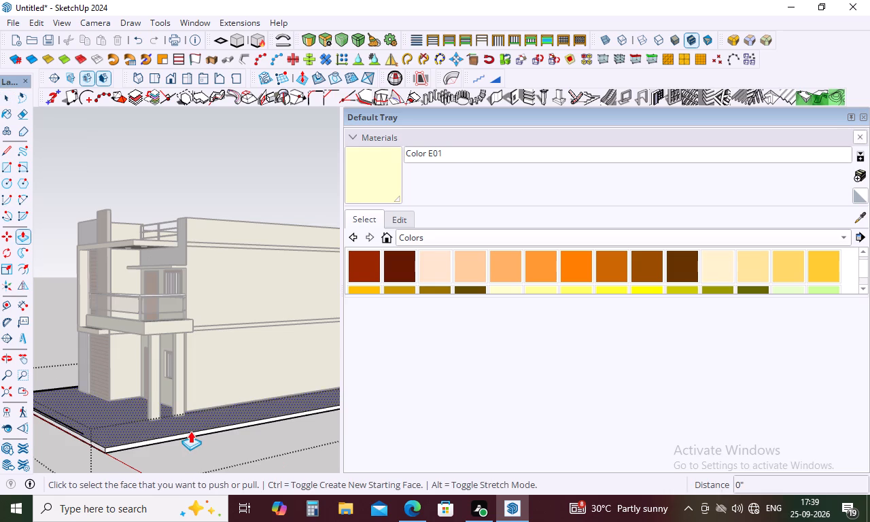
{"action": "left_click", "coordinate": [190, 436]}
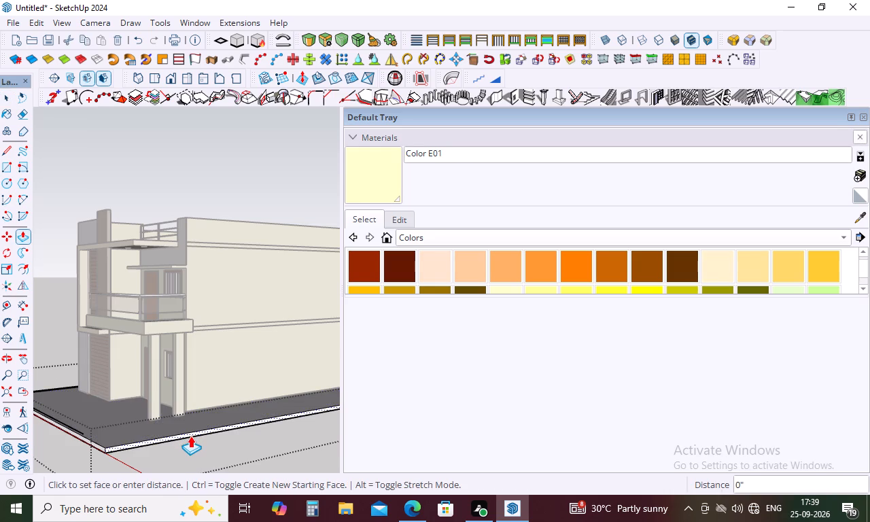
{"action": "left_click", "coordinate": [184, 425]}
Push the plot slab's right side face a little further in toward the house.
{"action": "middle_click_drag", "start_coordinate": [242, 419], "coordinate": [249, 434]}
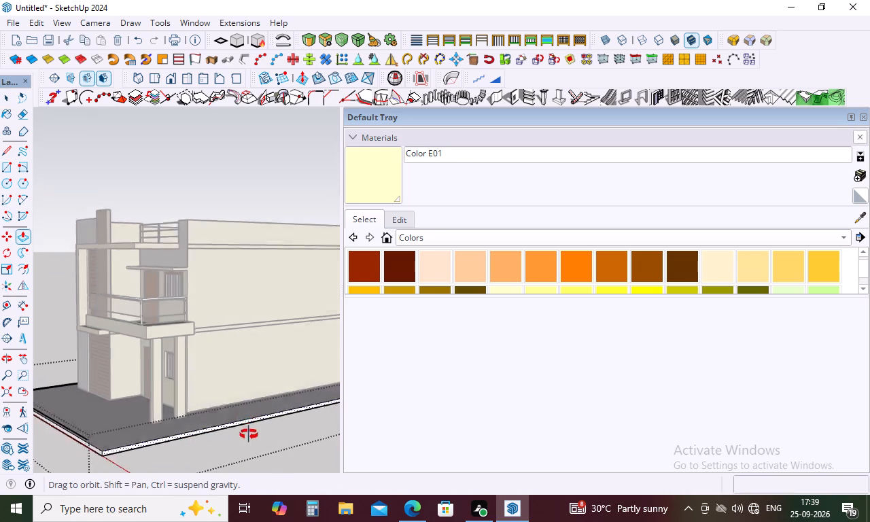
{"action": "middle_click_drag", "start_coordinate": [249, 434], "coordinate": [466, 480]}
{"action": "middle_click_drag", "start_coordinate": [292, 407], "coordinate": [274, 416]}
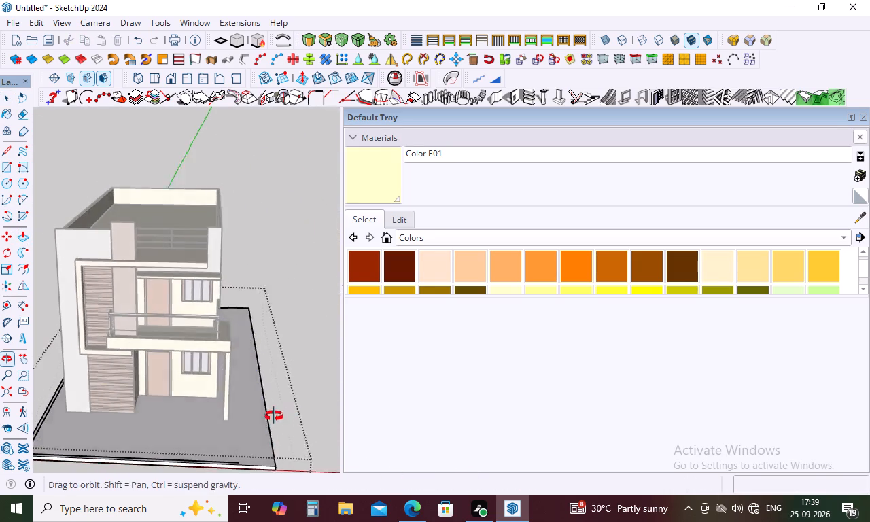
{"action": "middle_click_drag", "start_coordinate": [274, 416], "coordinate": [113, 377]}
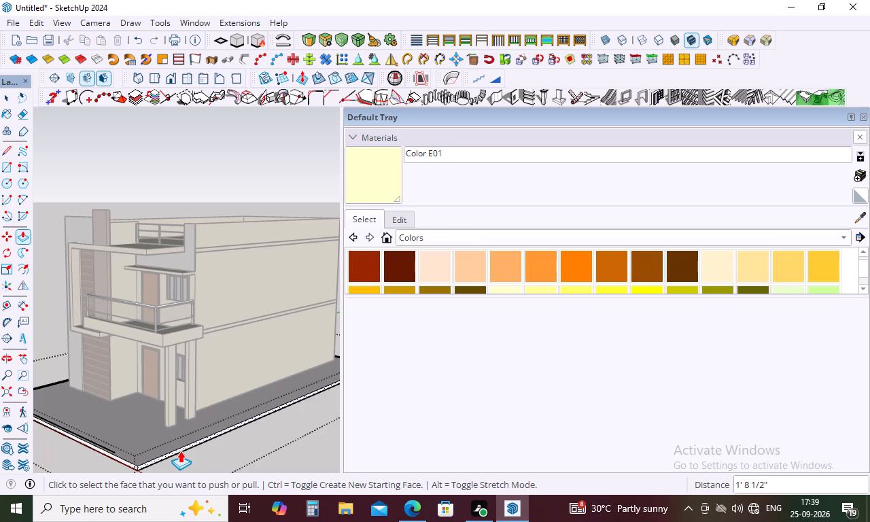
{"action": "left_click", "coordinate": [180, 451]}
{"action": "left_click", "coordinate": [177, 442]}
{"action": "middle_click_drag", "start_coordinate": [235, 445], "coordinate": [255, 471]}
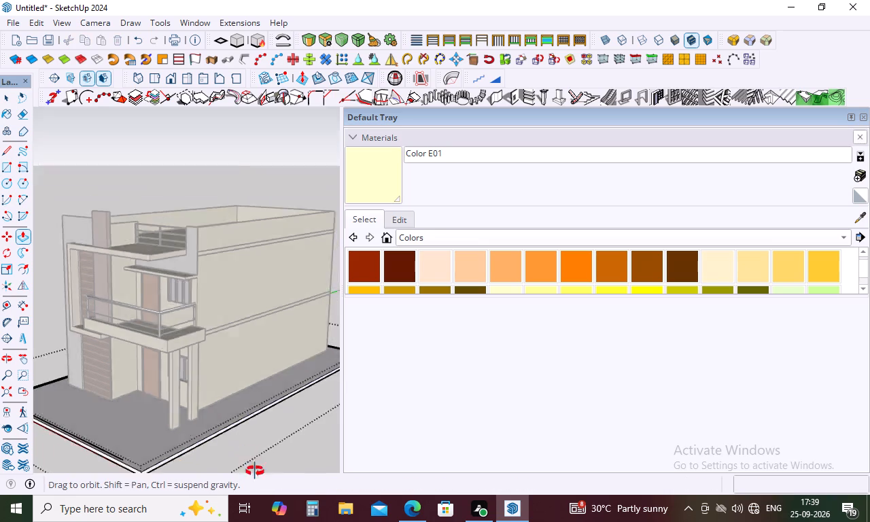
{"action": "middle_click_drag", "start_coordinate": [255, 471], "coordinate": [418, 442]}
{"action": "key", "text": "Escape"}
Place a guide line 4" in from the plot slab's right edge, parallel to it.
{"action": "middle_click_drag", "start_coordinate": [199, 415], "coordinate": [204, 424]}
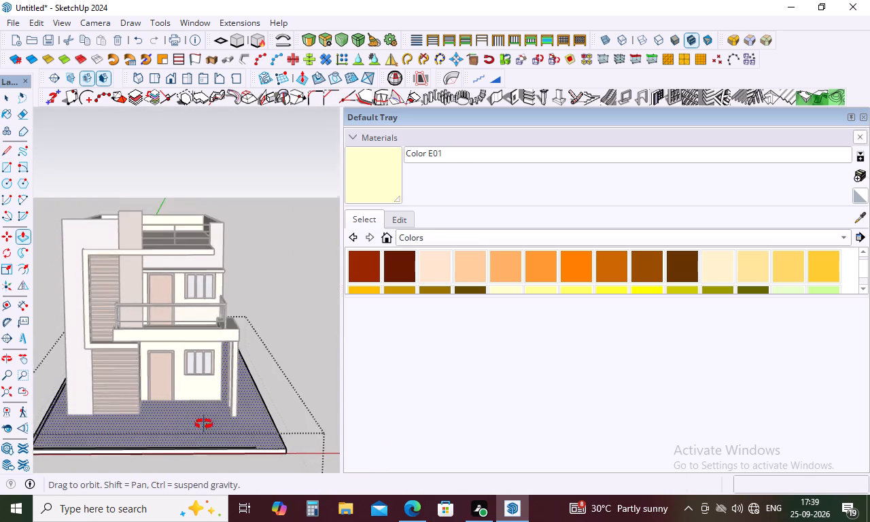
{"action": "middle_click_drag", "start_coordinate": [204, 424], "coordinate": [217, 464]}
{"action": "key", "text": "space"}
{"action": "key", "text": "t"}
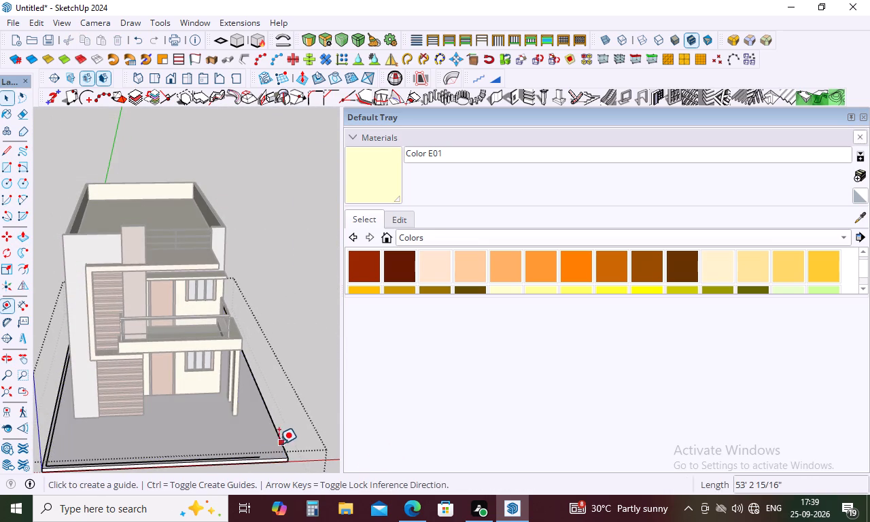
{"action": "left_click", "coordinate": [270, 419]}
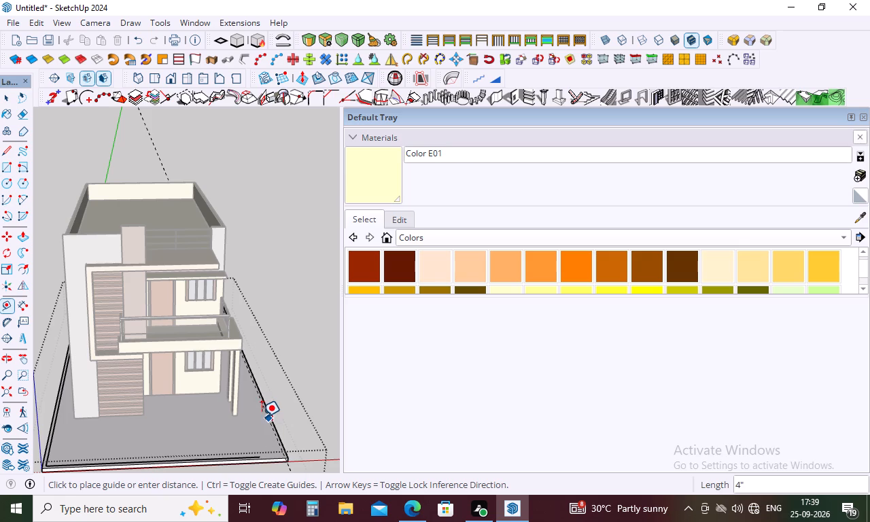
{"action": "key", "text": "4"}
{"action": "key", "text": "Return"}
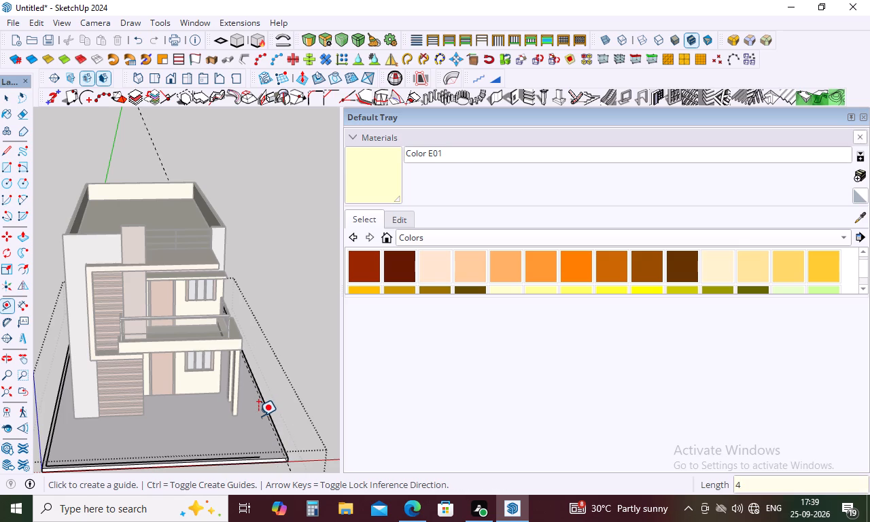
Examine the strip between the guide line and the plot slab's right edge along the house's side wall.
{"action": "middle_click_drag", "start_coordinate": [293, 399], "coordinate": [169, 434]}
{"action": "scroll", "coordinate": [247, 358], "scroll_direction": "up", "scroll_amount": 3}
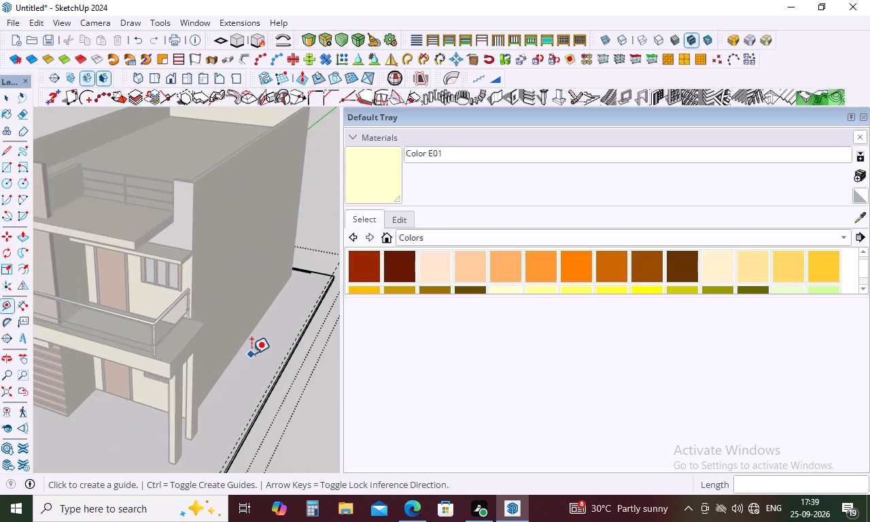
{"action": "scroll", "coordinate": [277, 360], "scroll_direction": "up", "scroll_amount": 14}
{"action": "scroll", "coordinate": [272, 350], "scroll_direction": "down", "scroll_amount": 4}
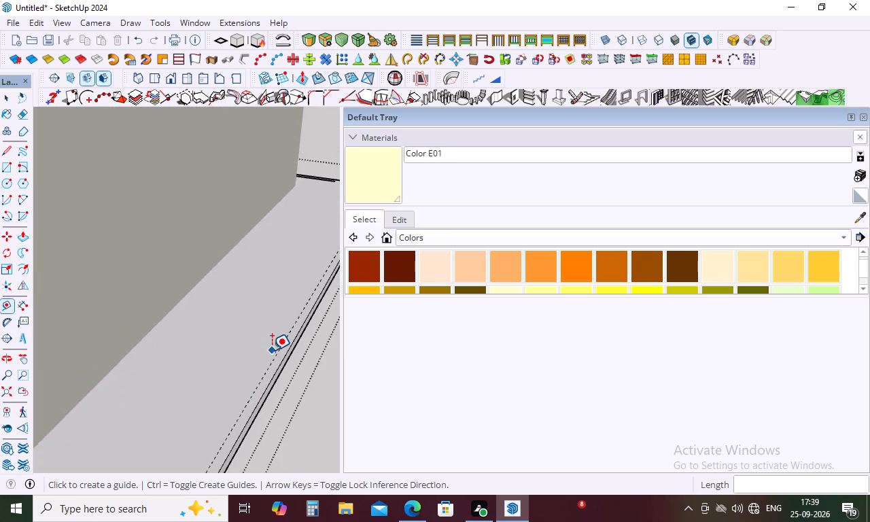
{"action": "scroll", "coordinate": [272, 350], "scroll_direction": "down", "scroll_amount": 14}
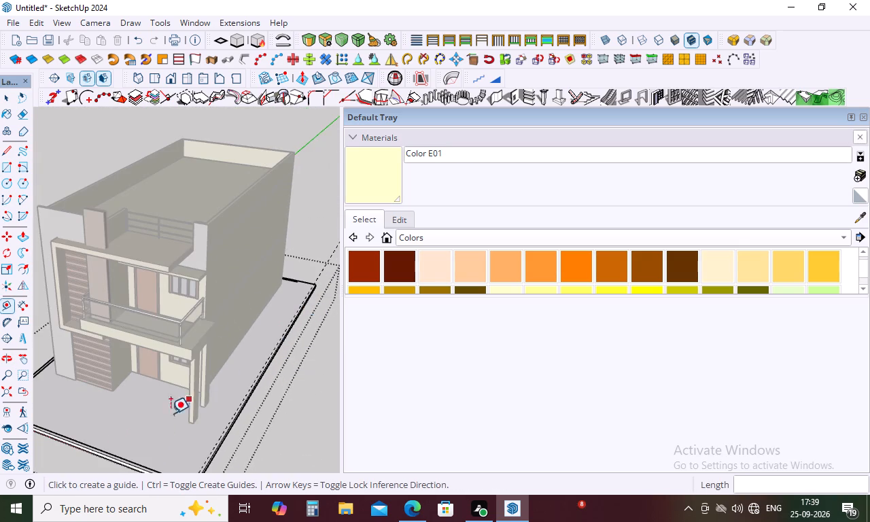
{"action": "scroll", "coordinate": [117, 455], "scroll_direction": "up", "scroll_amount": 4}
{"action": "scroll", "coordinate": [110, 427], "scroll_direction": "down", "scroll_amount": 5}
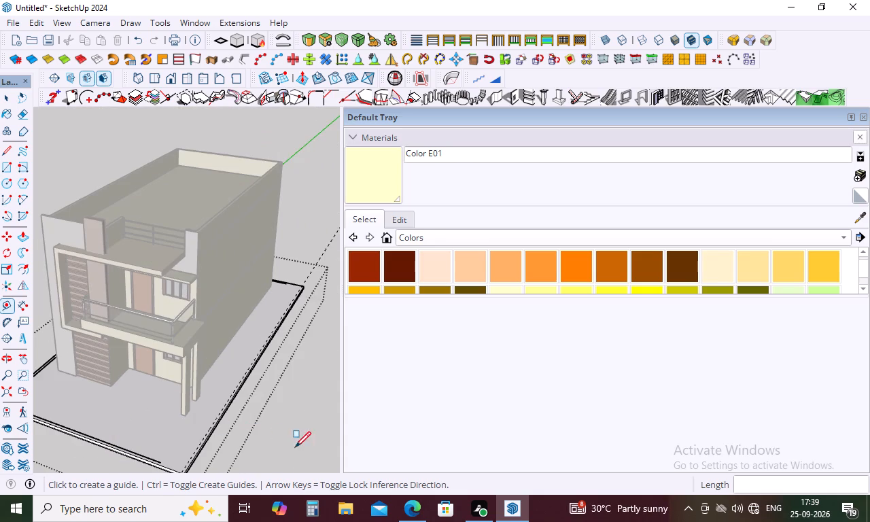
Draw a 4" by 53' 2 15/16" rectangle between the guide line and the plot slab's right edge, from back to front.
{"action": "key", "text": "r"}
{"action": "scroll", "coordinate": [302, 314], "scroll_direction": "up", "scroll_amount": 19}
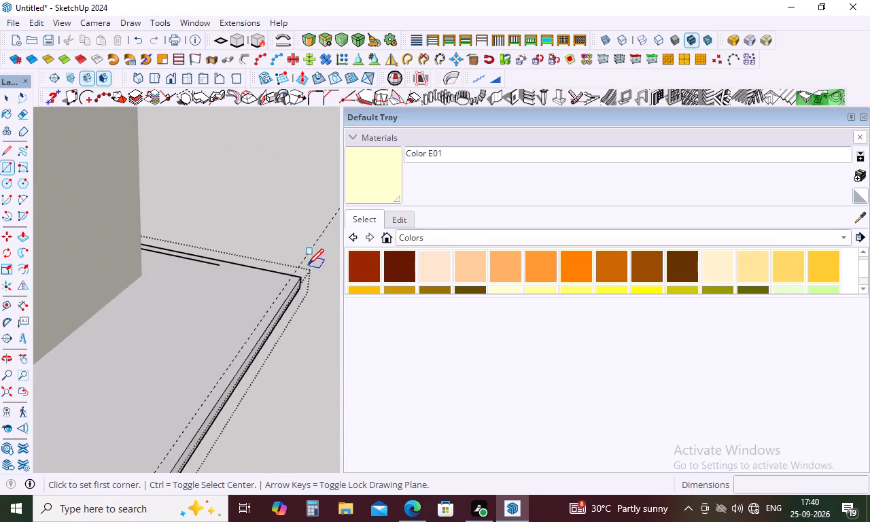
{"action": "scroll", "coordinate": [308, 264], "scroll_direction": "up", "scroll_amount": 6}
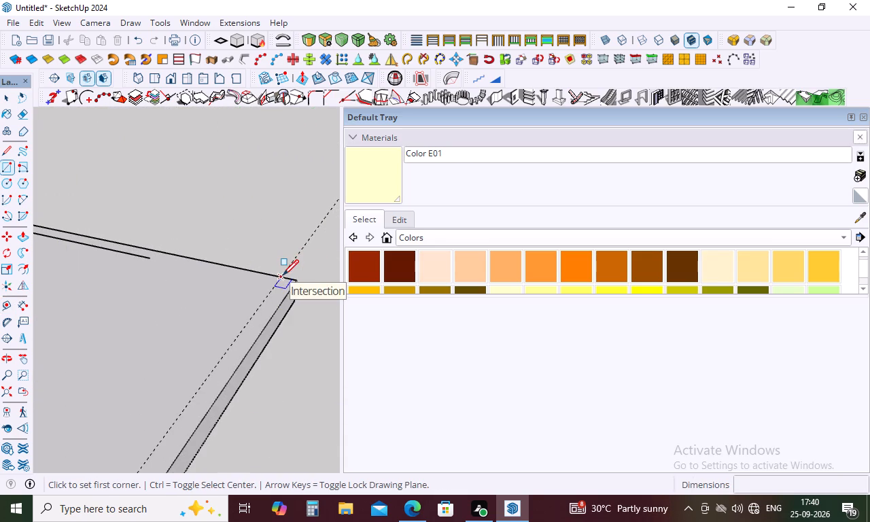
{"action": "left_click", "coordinate": [283, 275]}
{"action": "scroll", "coordinate": [281, 261], "scroll_direction": "down", "scroll_amount": 16}
{"action": "scroll", "coordinate": [281, 260], "scroll_direction": "down", "scroll_amount": 5}
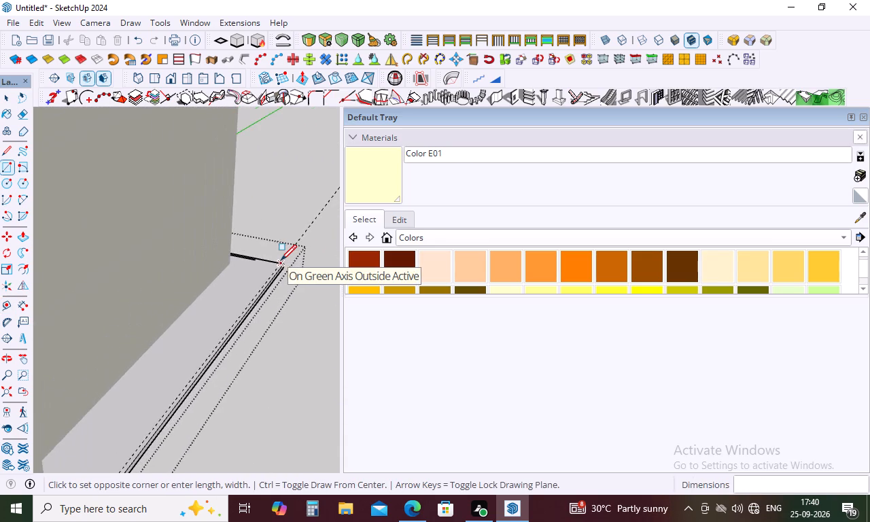
{"action": "scroll", "coordinate": [281, 260], "scroll_direction": "down", "scroll_amount": 10}
{"action": "scroll", "coordinate": [194, 362], "scroll_direction": "up", "scroll_amount": 5}
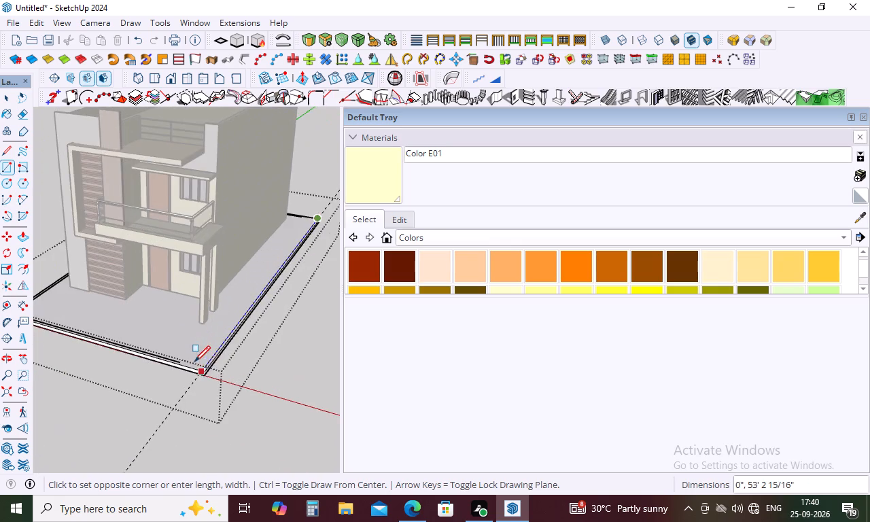
{"action": "scroll", "coordinate": [212, 376], "scroll_direction": "up", "scroll_amount": 18}
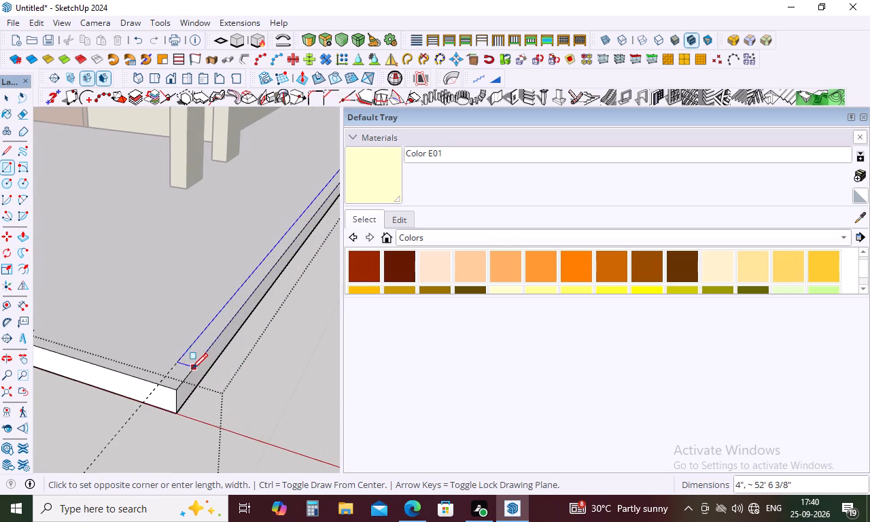
{"action": "left_click", "coordinate": [178, 385]}
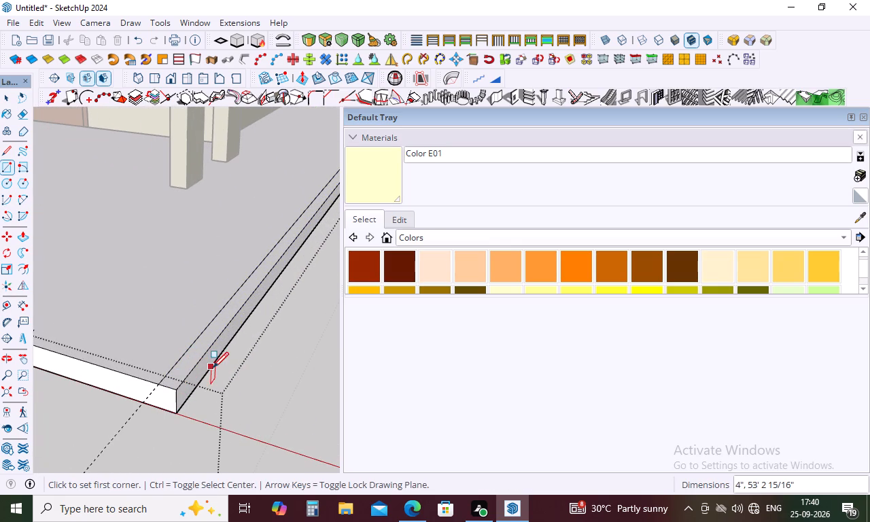
{"action": "key", "text": "space"}
Extend the front inner border line 1' 9" from its end to the inner edge of the new right strip.
{"action": "scroll", "coordinate": [159, 339], "scroll_direction": "down", "scroll_amount": 10}
{"action": "key", "text": "l"}
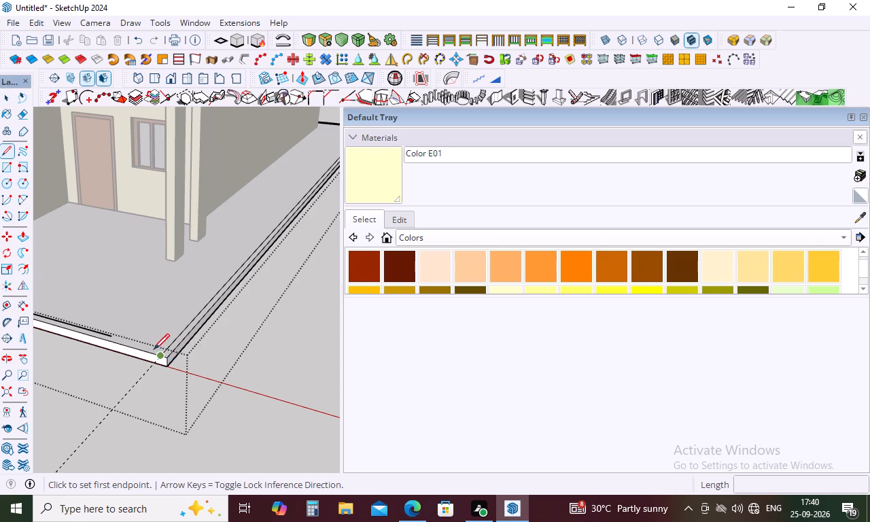
{"action": "scroll", "coordinate": [107, 328], "scroll_direction": "up", "scroll_amount": 14}
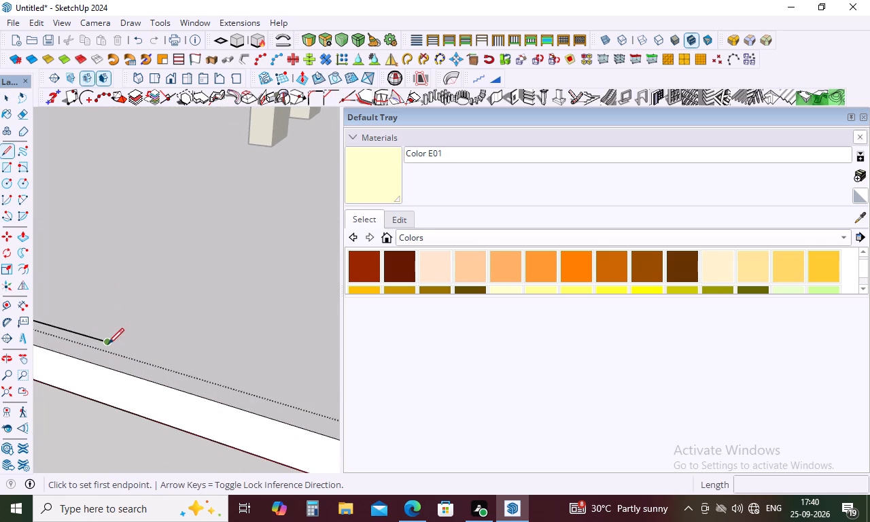
{"action": "left_click_drag", "start_coordinate": [107, 342], "coordinate": [121, 358]}
{"action": "scroll", "coordinate": [148, 335], "scroll_direction": "down", "scroll_amount": 10}
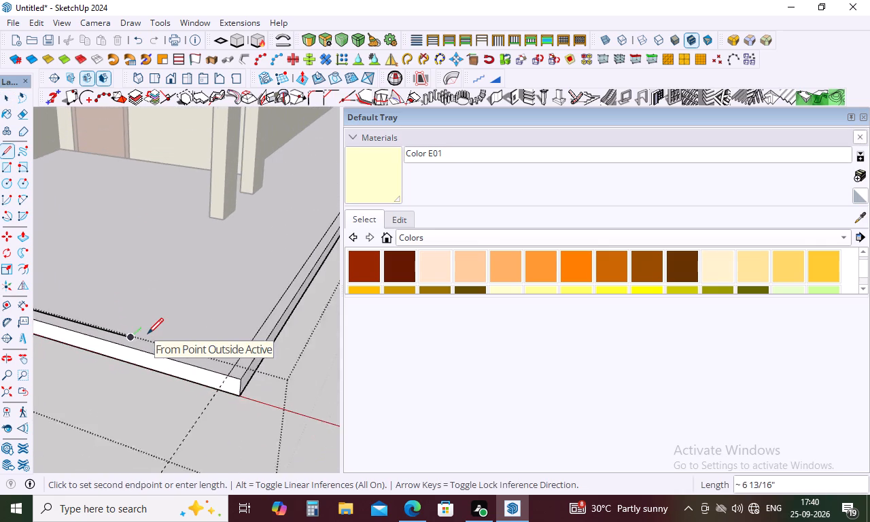
{"action": "left_click", "coordinate": [228, 360]}
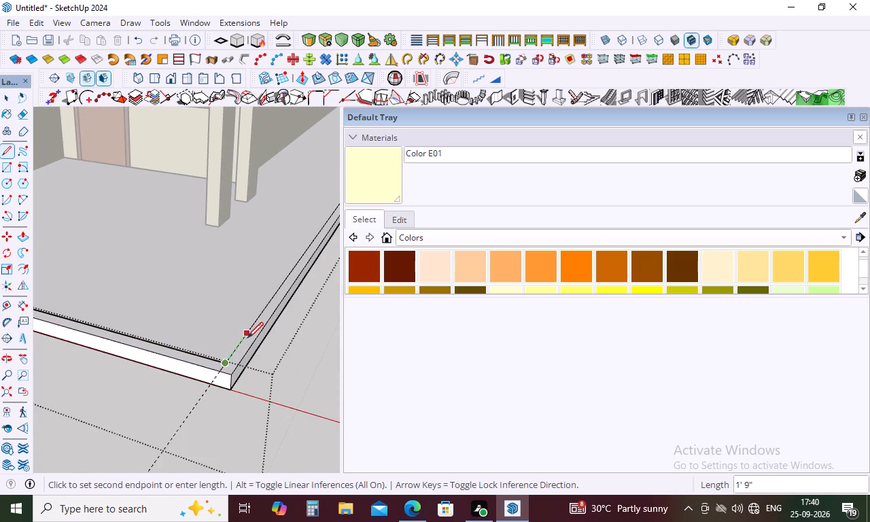
{"action": "key", "text": "space"}
Extend the back inner border line about 2' 11" from its end to the inner edge of the right strip.
{"action": "scroll", "coordinate": [243, 338], "scroll_direction": "down", "scroll_amount": 16}
{"action": "scroll", "coordinate": [243, 338], "scroll_direction": "down", "scroll_amount": 5}
{"action": "scroll", "coordinate": [302, 255], "scroll_direction": "up", "scroll_amount": 16}
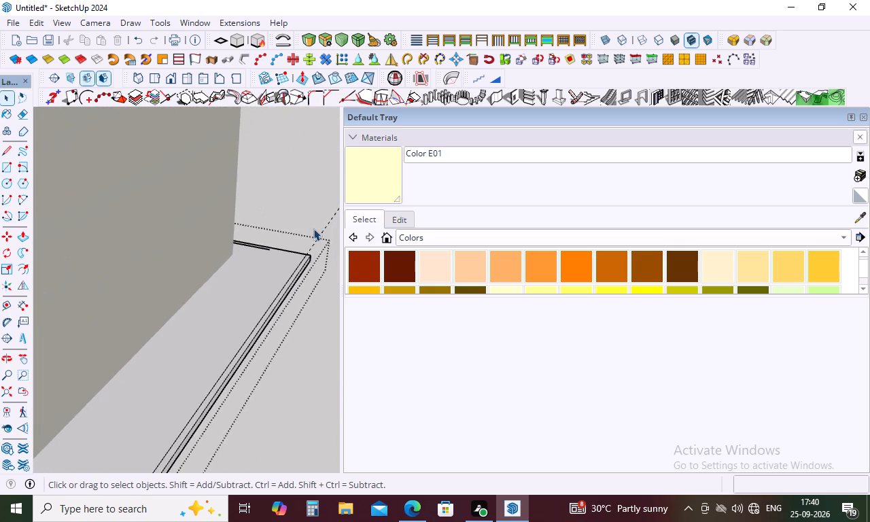
{"action": "scroll", "coordinate": [313, 228], "scroll_direction": "up", "scroll_amount": 5}
{"action": "key", "text": "l"}
{"action": "scroll", "coordinate": [220, 275], "scroll_direction": "up", "scroll_amount": 5}
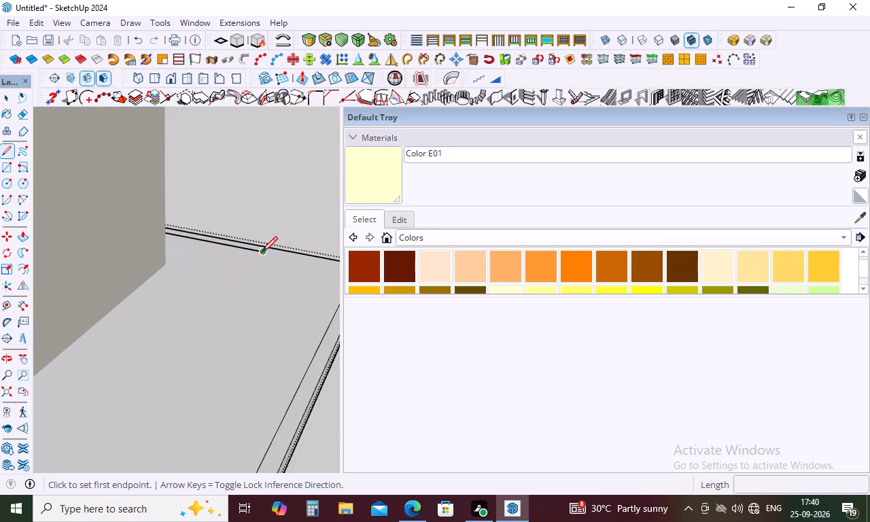
{"action": "left_click", "coordinate": [262, 252]}
{"action": "scroll", "coordinate": [262, 249], "scroll_direction": "down", "scroll_amount": 8}
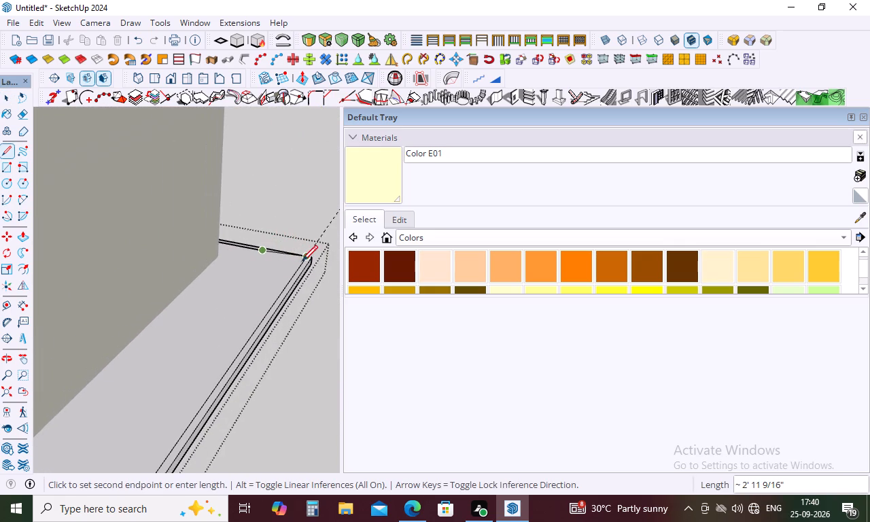
{"action": "scroll", "coordinate": [303, 265], "scroll_direction": "up", "scroll_amount": 6}
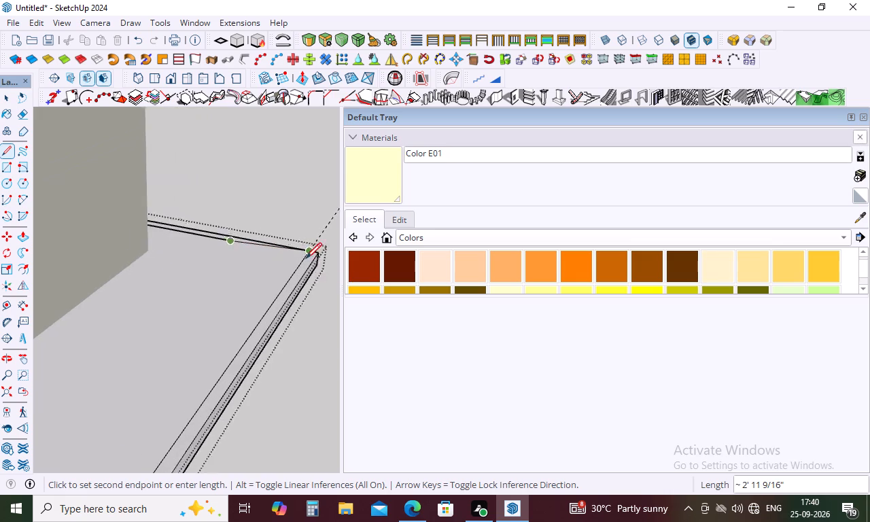
{"action": "scroll", "coordinate": [306, 258], "scroll_direction": "up", "scroll_amount": 2}
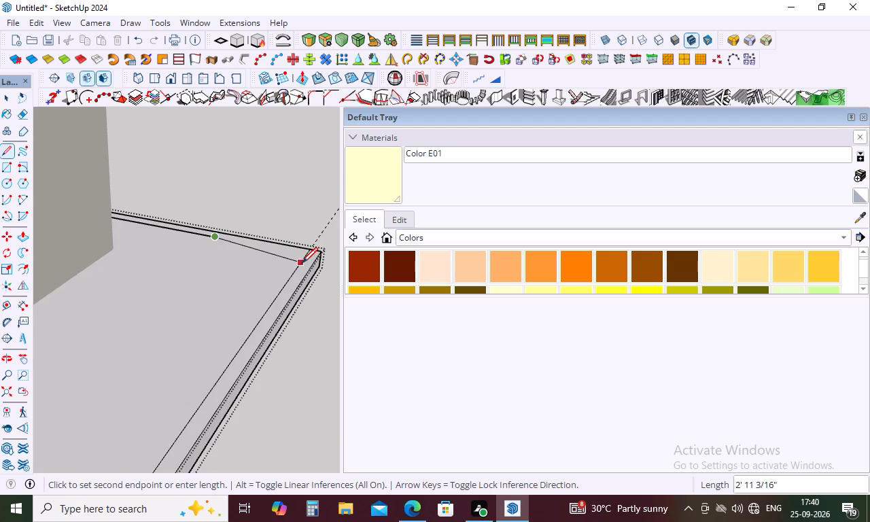
{"action": "left_click", "coordinate": [307, 260]}
{"action": "key", "text": "space"}
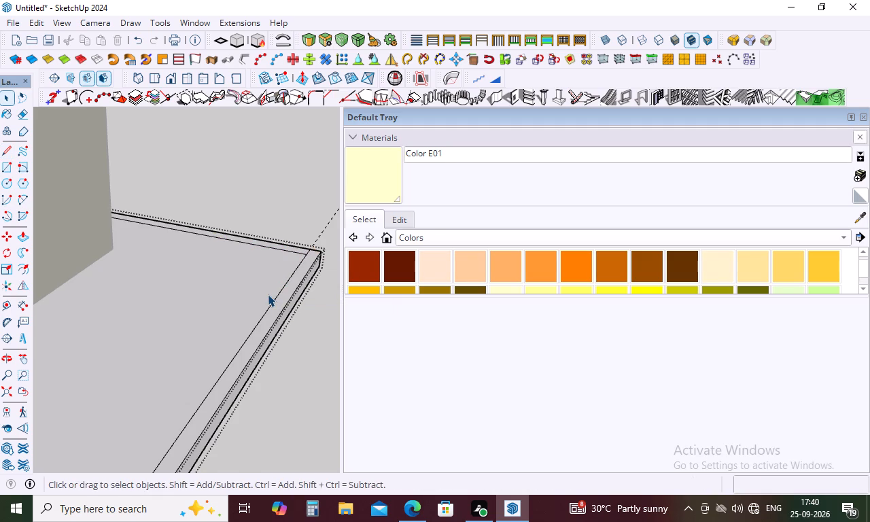
Erase the guide line and the leftover strip-edge segments crossing the border at the slab's back-right and front-right corners.
{"action": "key", "text": "e"}
{"action": "scroll", "coordinate": [297, 265], "scroll_direction": "up", "scroll_amount": 8}
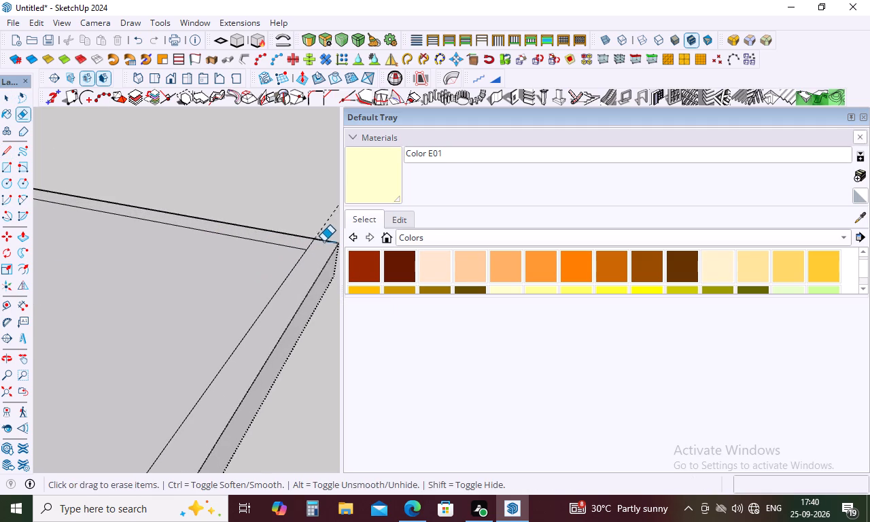
{"action": "left_click", "coordinate": [315, 245]}
{"action": "scroll", "coordinate": [309, 239], "scroll_direction": "down", "scroll_amount": 10}
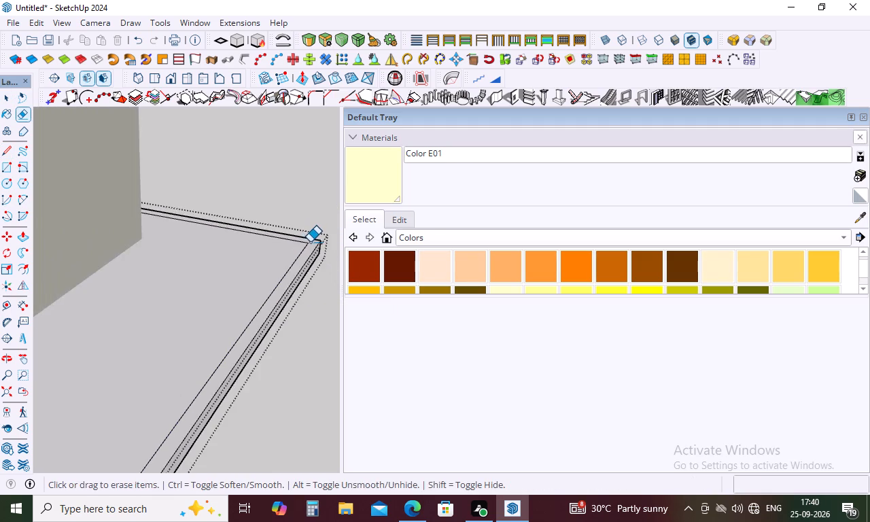
{"action": "scroll", "coordinate": [310, 242], "scroll_direction": "down", "scroll_amount": 17}
{"action": "scroll", "coordinate": [310, 248], "scroll_direction": "down", "scroll_amount": 5}
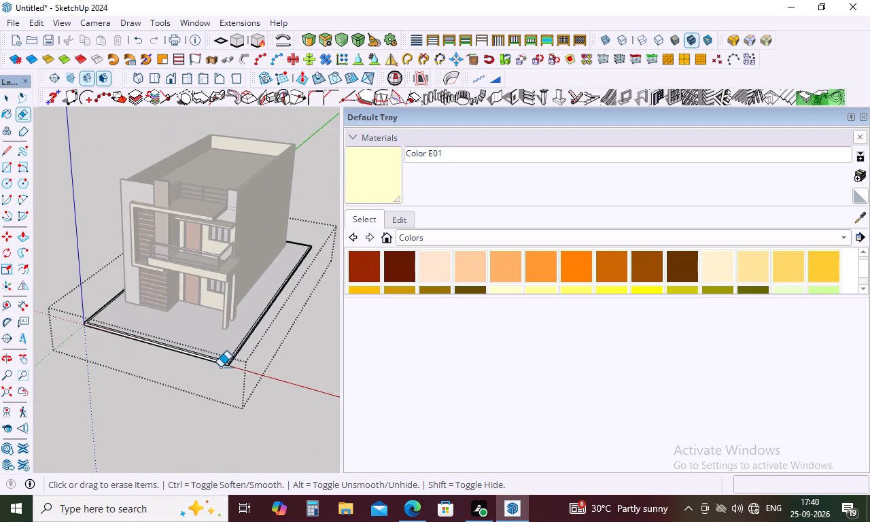
{"action": "scroll", "coordinate": [234, 374], "scroll_direction": "up", "scroll_amount": 5}
{"action": "scroll", "coordinate": [230, 362], "scroll_direction": "up", "scroll_amount": 16}
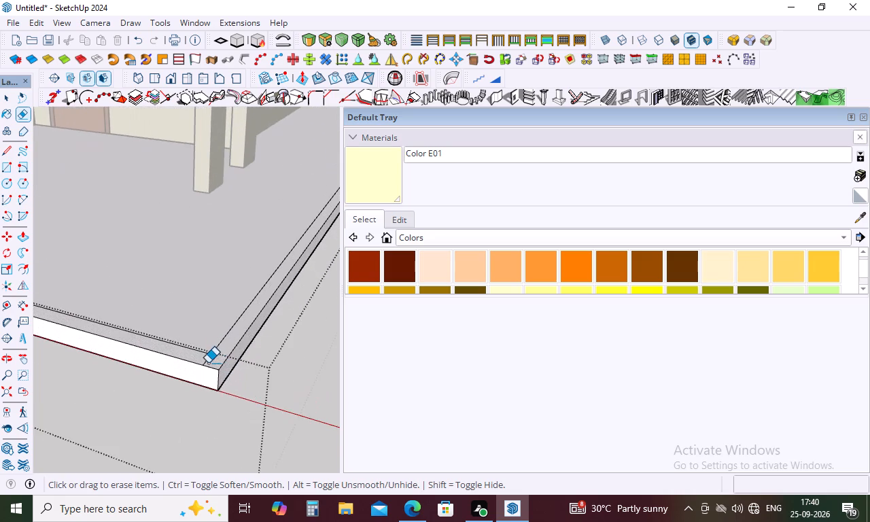
{"action": "scroll", "coordinate": [208, 363], "scroll_direction": "up", "scroll_amount": 5}
{"action": "left_click", "coordinate": [208, 363]}
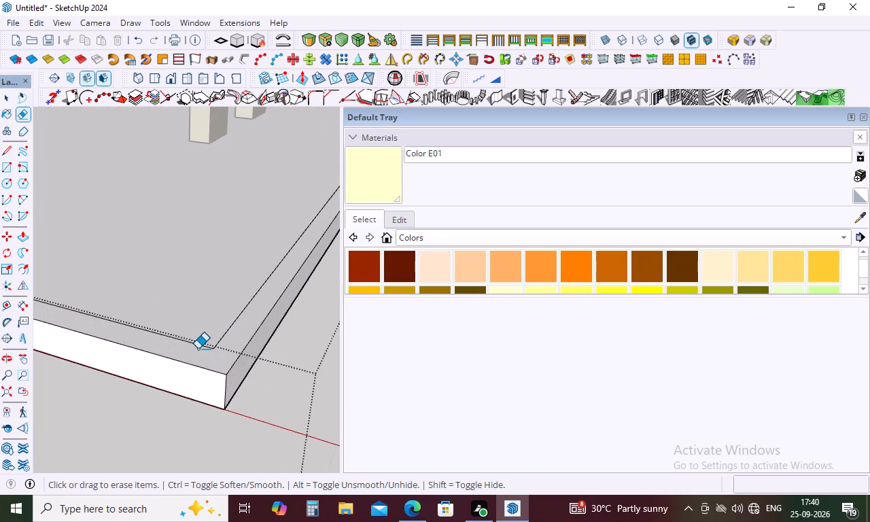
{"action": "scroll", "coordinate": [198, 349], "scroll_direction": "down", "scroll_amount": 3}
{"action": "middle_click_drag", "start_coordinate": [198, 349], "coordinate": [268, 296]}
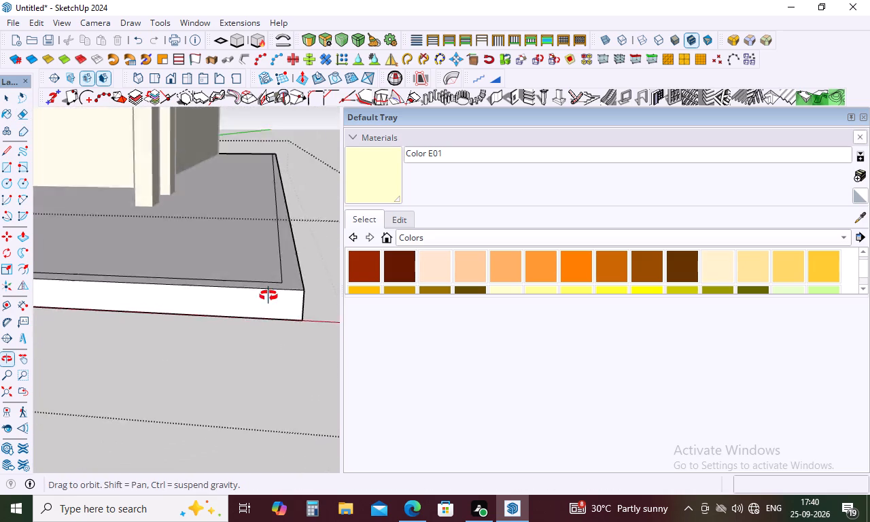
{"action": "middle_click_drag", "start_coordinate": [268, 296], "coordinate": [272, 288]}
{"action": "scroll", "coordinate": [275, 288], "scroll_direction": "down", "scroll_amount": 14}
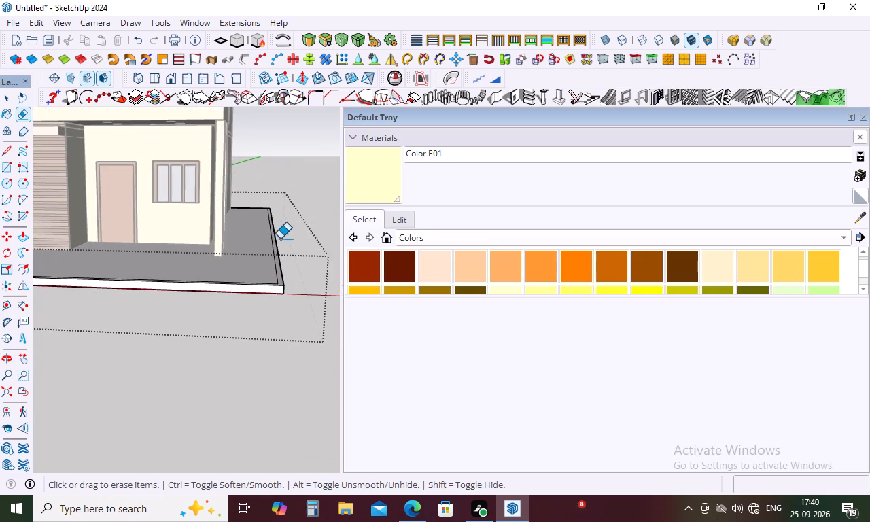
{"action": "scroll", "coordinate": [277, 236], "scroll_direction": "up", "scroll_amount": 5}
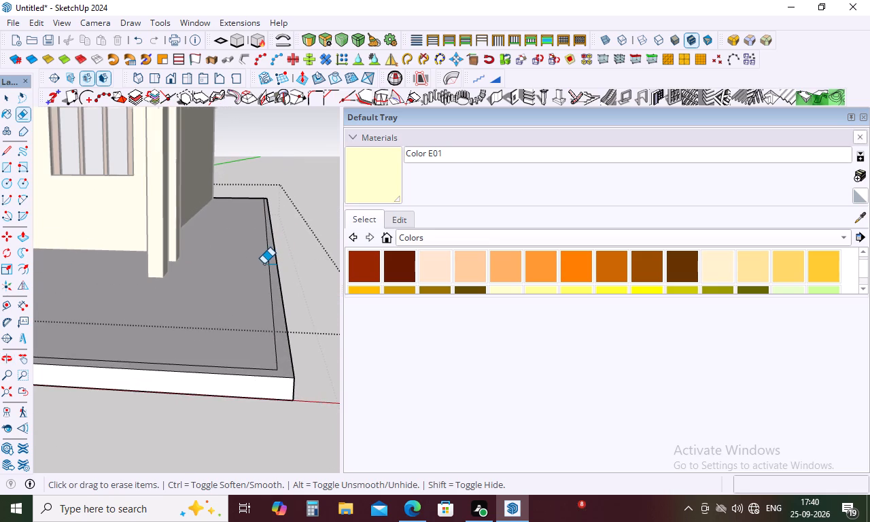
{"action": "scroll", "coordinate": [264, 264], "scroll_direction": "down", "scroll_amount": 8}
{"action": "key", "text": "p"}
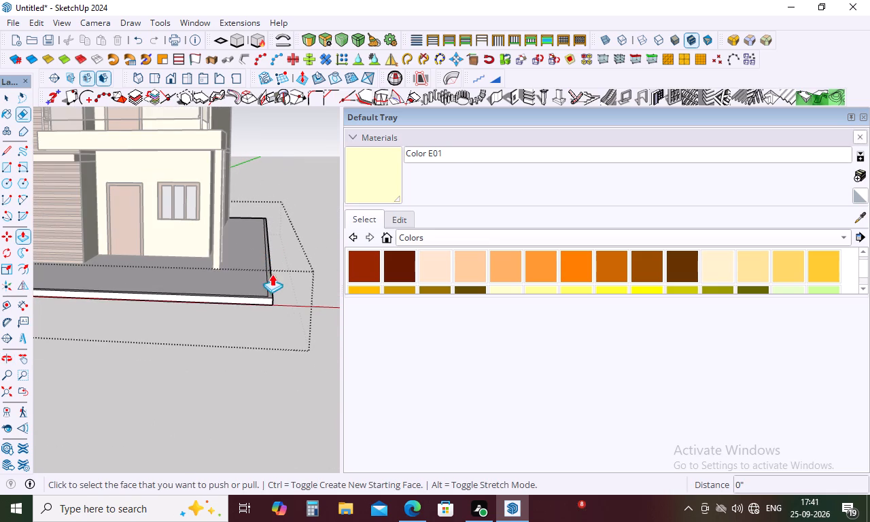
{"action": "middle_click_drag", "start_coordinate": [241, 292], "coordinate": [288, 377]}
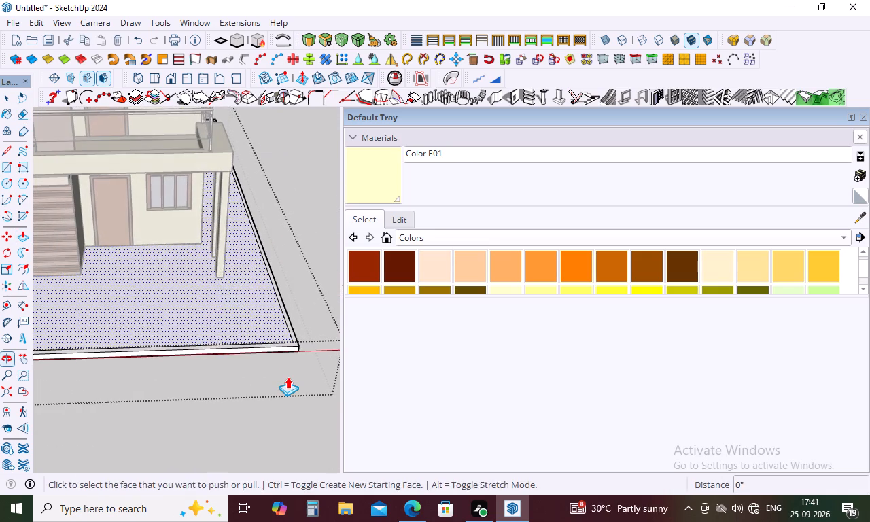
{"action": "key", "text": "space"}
Draw a 5" line across the front border strip of the plot slab, near its right corner.
{"action": "key", "text": "l"}
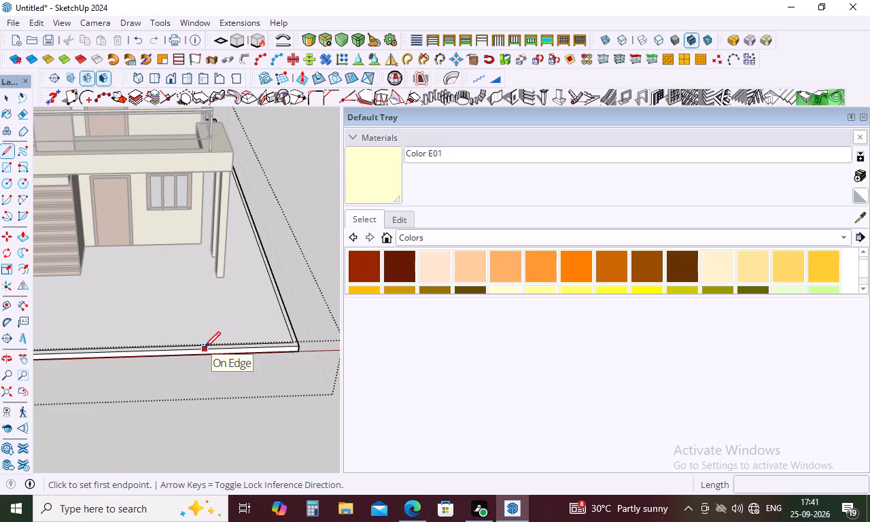
{"action": "scroll", "coordinate": [253, 338], "scroll_direction": "up", "scroll_amount": 2}
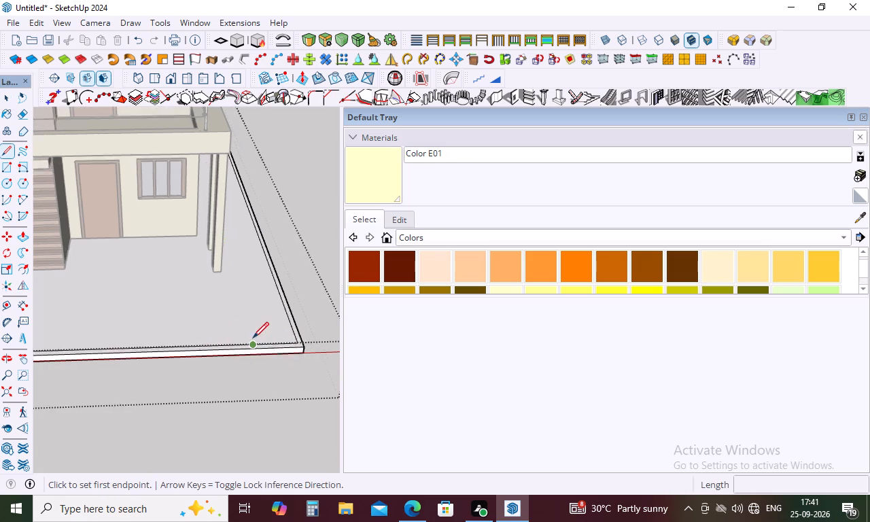
{"action": "scroll", "coordinate": [253, 338], "scroll_direction": "up", "scroll_amount": 11}
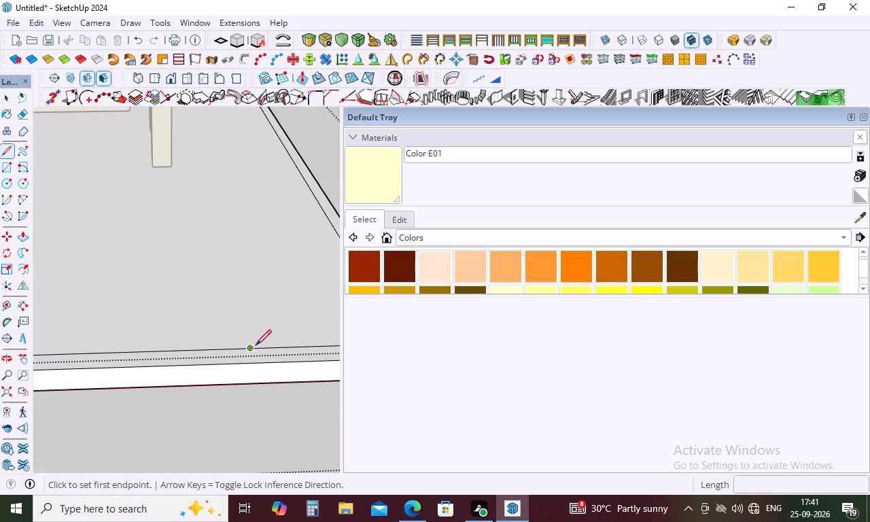
{"action": "left_click", "coordinate": [251, 347]}
{"action": "left_click", "coordinate": [251, 368]}
{"action": "key", "text": "space"}
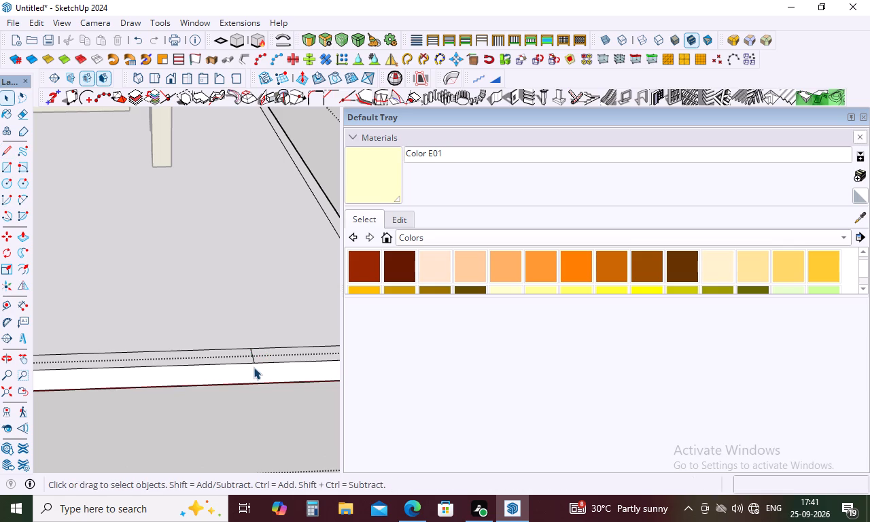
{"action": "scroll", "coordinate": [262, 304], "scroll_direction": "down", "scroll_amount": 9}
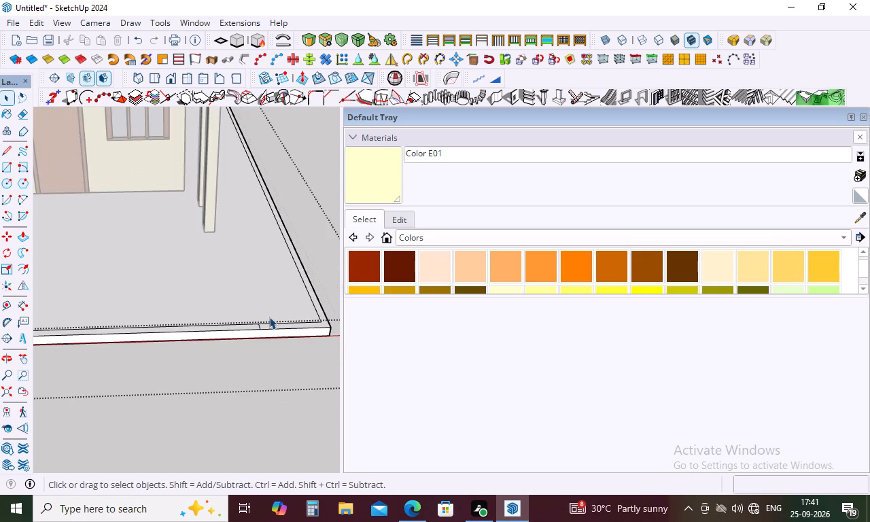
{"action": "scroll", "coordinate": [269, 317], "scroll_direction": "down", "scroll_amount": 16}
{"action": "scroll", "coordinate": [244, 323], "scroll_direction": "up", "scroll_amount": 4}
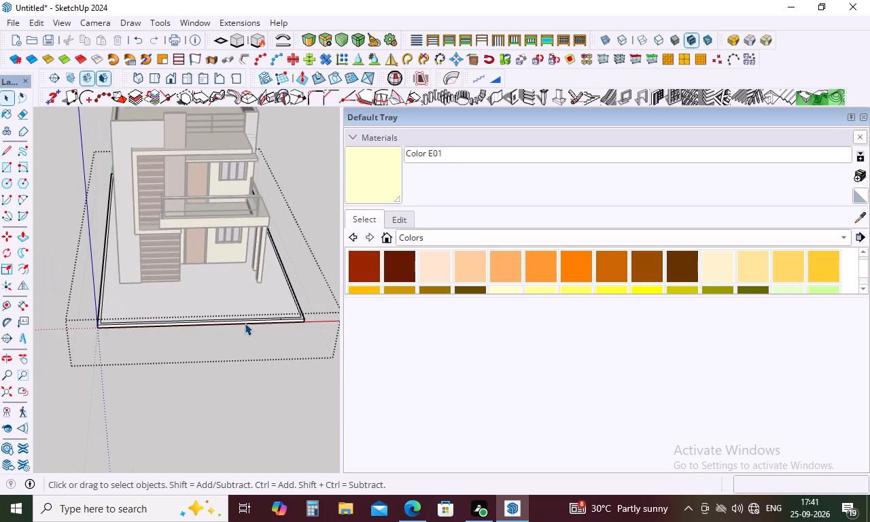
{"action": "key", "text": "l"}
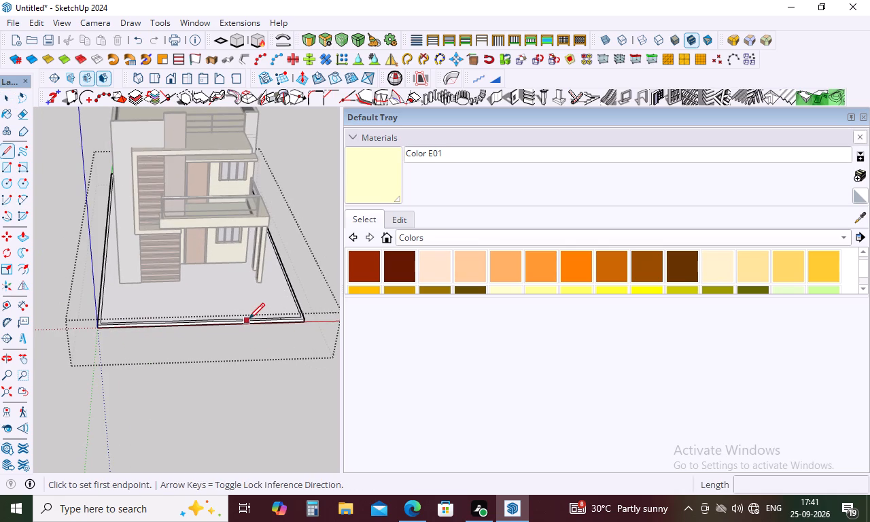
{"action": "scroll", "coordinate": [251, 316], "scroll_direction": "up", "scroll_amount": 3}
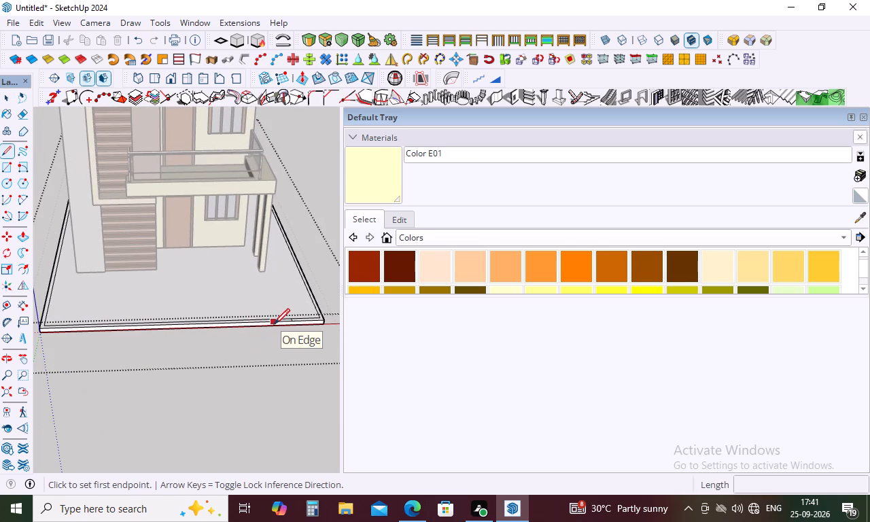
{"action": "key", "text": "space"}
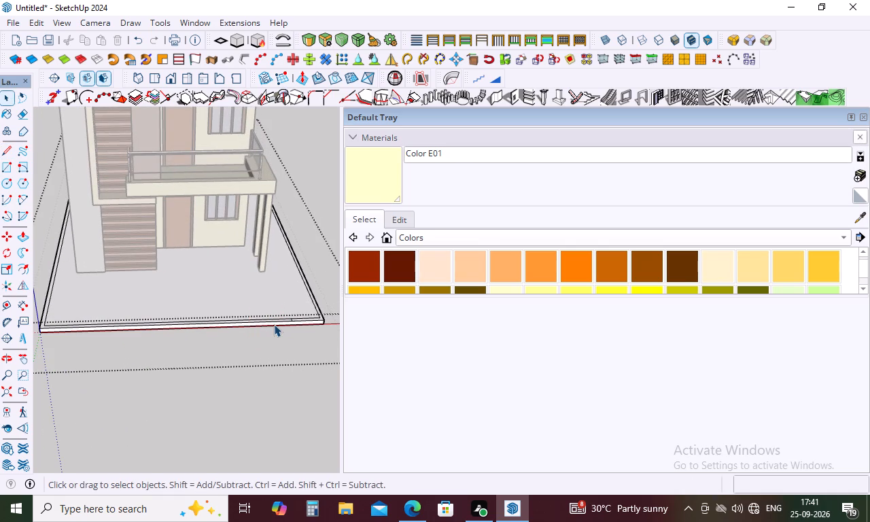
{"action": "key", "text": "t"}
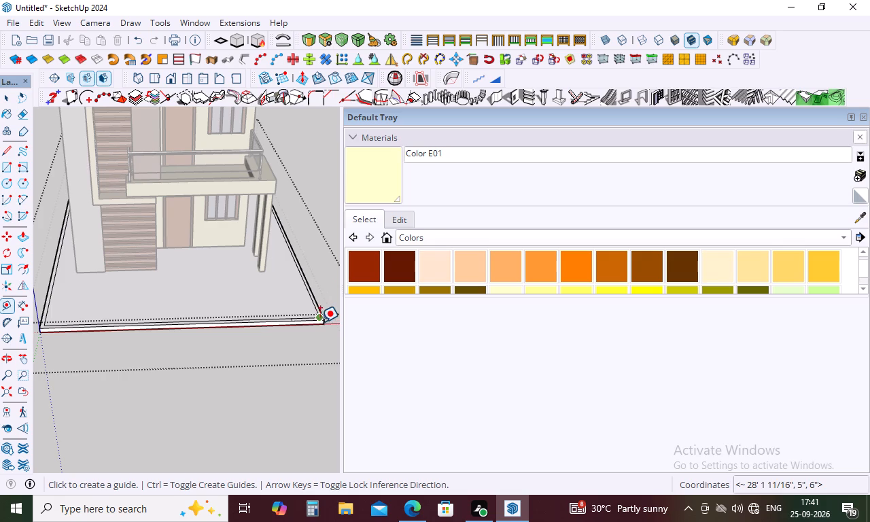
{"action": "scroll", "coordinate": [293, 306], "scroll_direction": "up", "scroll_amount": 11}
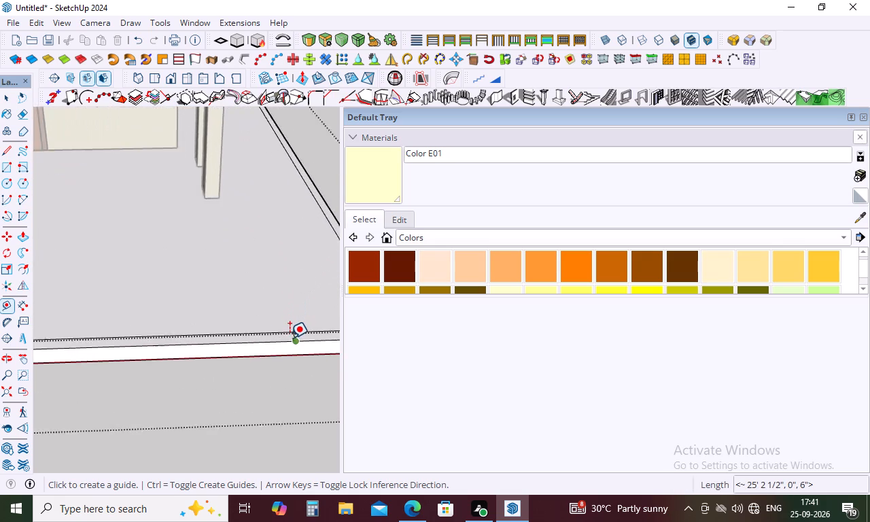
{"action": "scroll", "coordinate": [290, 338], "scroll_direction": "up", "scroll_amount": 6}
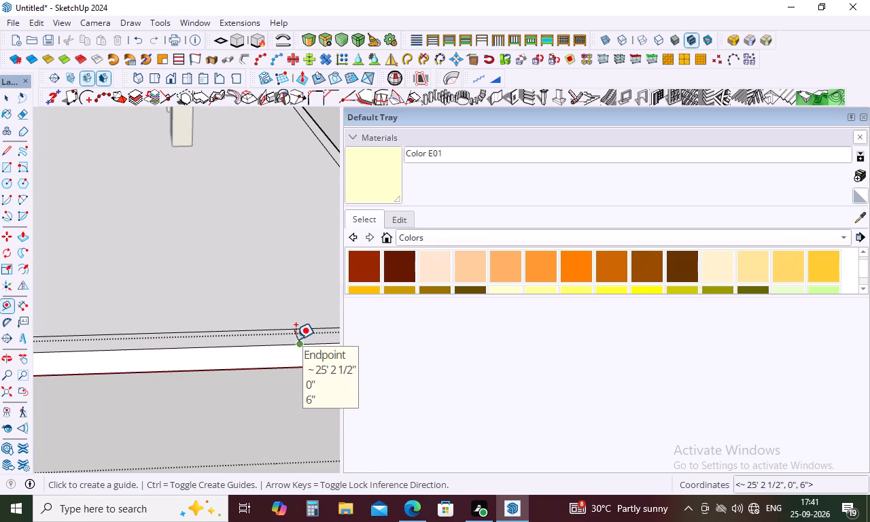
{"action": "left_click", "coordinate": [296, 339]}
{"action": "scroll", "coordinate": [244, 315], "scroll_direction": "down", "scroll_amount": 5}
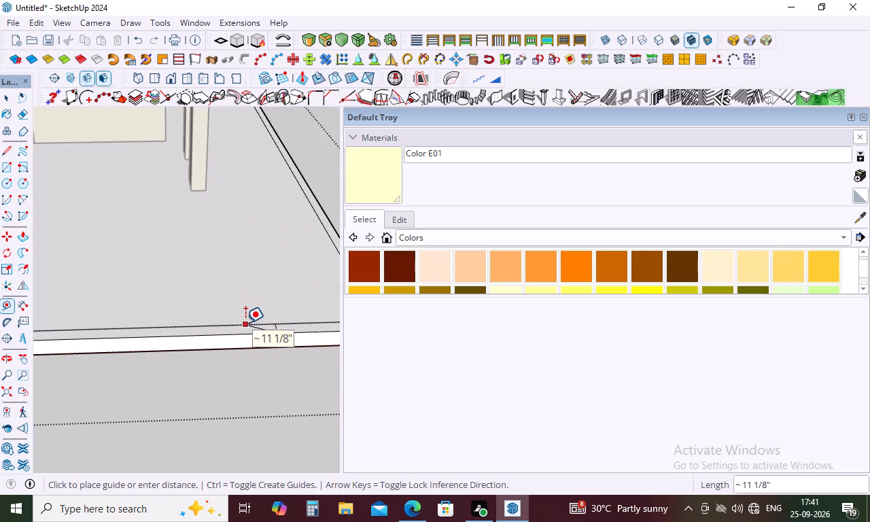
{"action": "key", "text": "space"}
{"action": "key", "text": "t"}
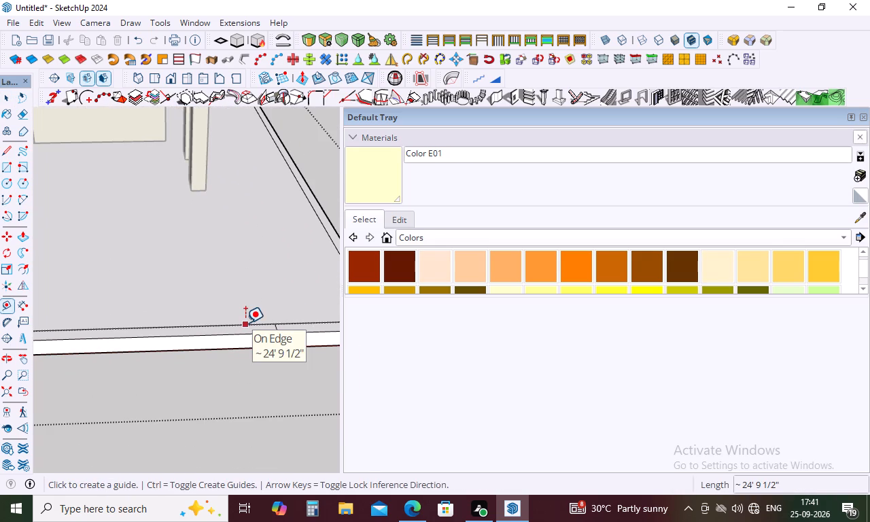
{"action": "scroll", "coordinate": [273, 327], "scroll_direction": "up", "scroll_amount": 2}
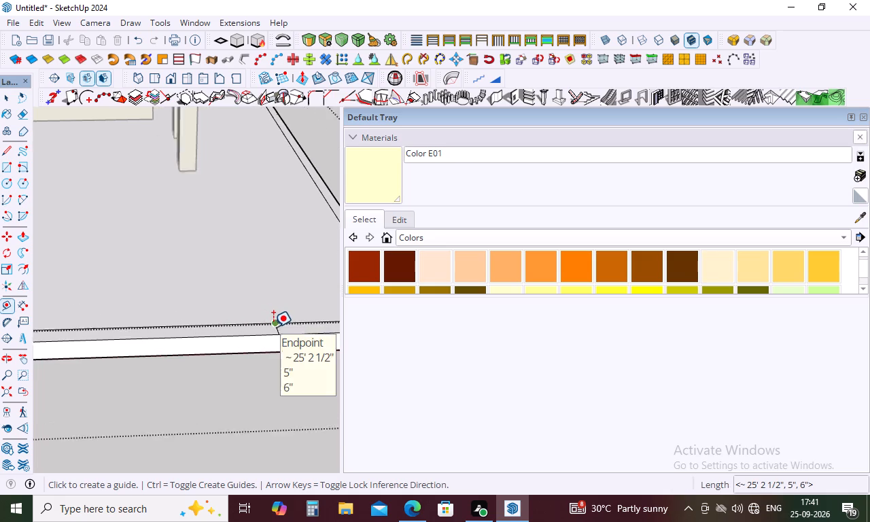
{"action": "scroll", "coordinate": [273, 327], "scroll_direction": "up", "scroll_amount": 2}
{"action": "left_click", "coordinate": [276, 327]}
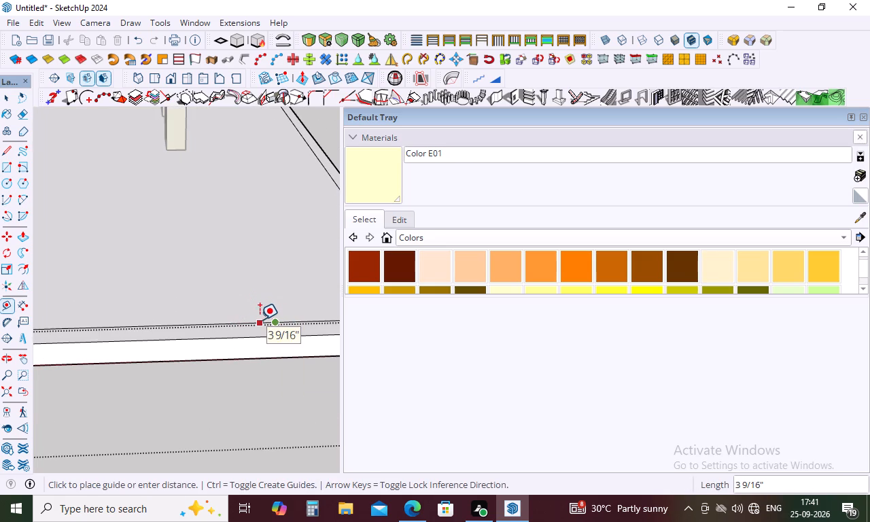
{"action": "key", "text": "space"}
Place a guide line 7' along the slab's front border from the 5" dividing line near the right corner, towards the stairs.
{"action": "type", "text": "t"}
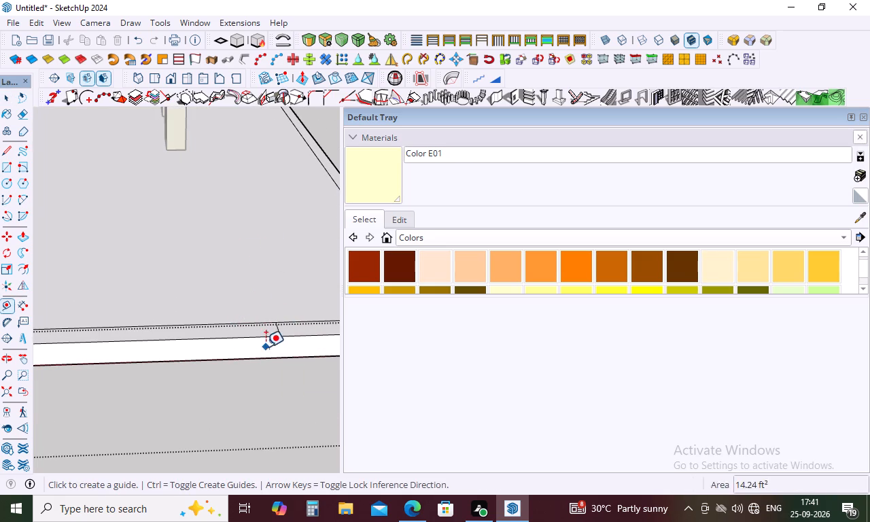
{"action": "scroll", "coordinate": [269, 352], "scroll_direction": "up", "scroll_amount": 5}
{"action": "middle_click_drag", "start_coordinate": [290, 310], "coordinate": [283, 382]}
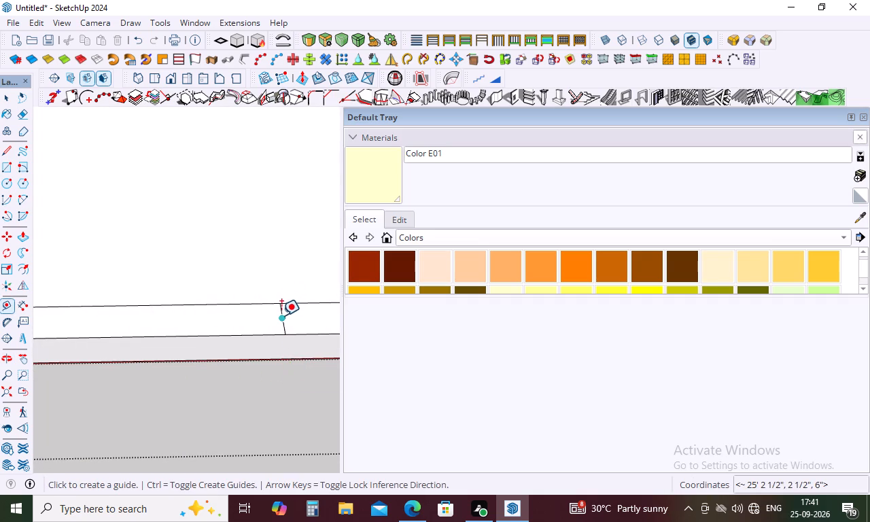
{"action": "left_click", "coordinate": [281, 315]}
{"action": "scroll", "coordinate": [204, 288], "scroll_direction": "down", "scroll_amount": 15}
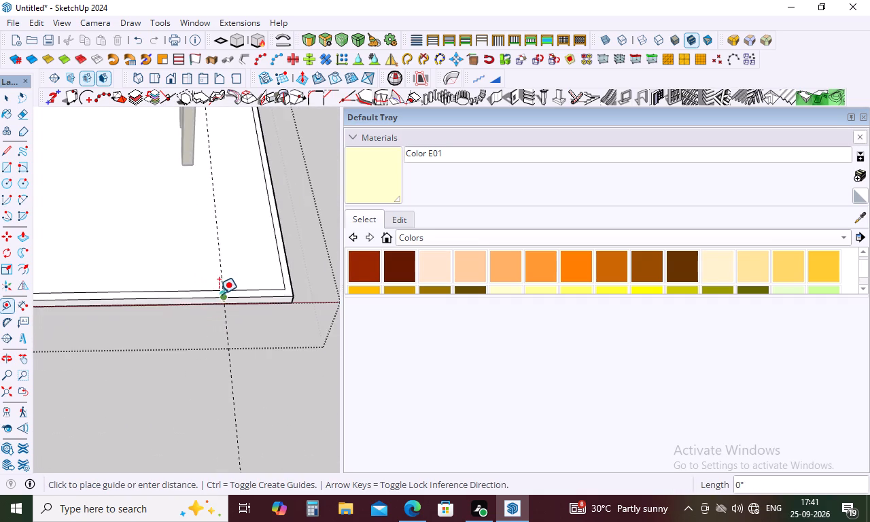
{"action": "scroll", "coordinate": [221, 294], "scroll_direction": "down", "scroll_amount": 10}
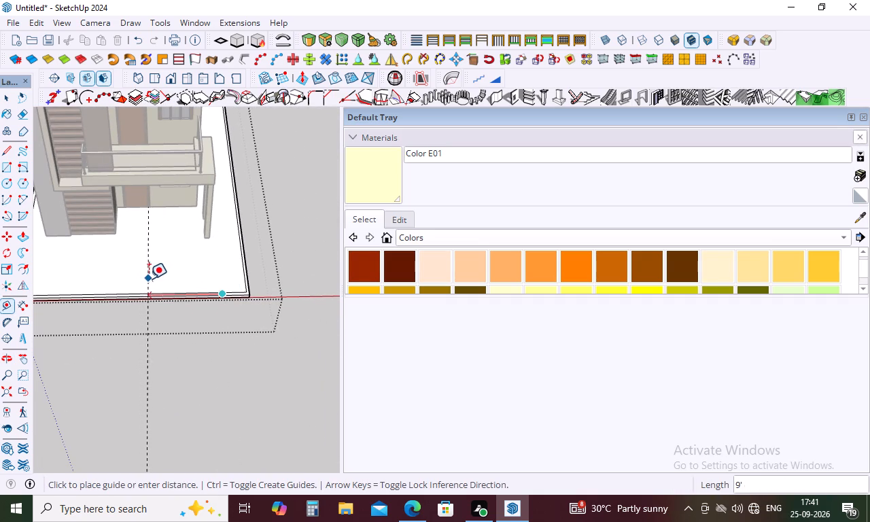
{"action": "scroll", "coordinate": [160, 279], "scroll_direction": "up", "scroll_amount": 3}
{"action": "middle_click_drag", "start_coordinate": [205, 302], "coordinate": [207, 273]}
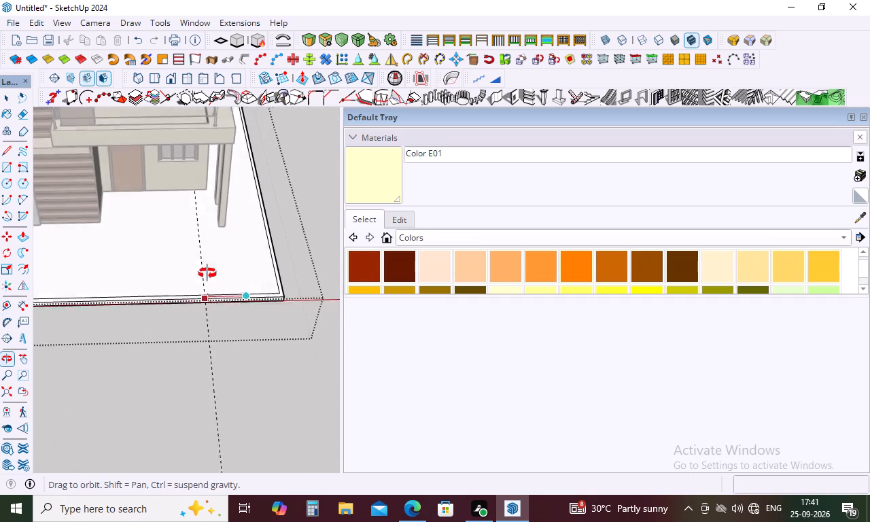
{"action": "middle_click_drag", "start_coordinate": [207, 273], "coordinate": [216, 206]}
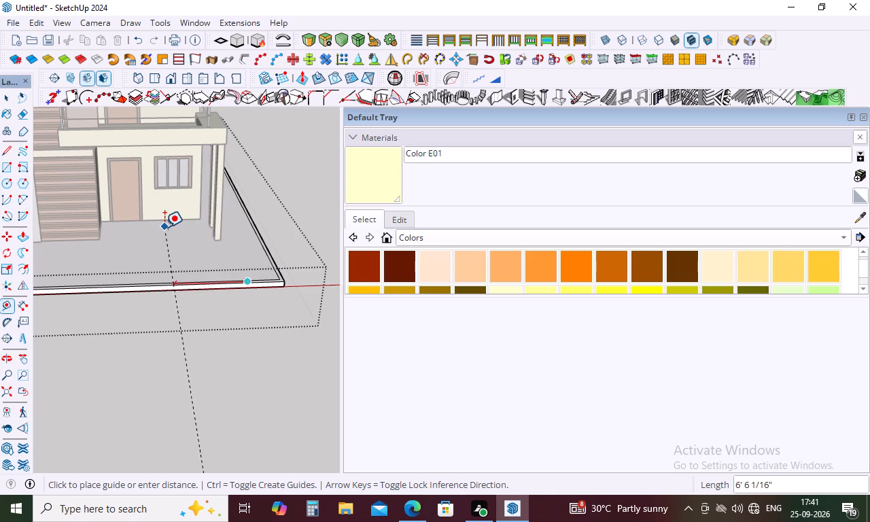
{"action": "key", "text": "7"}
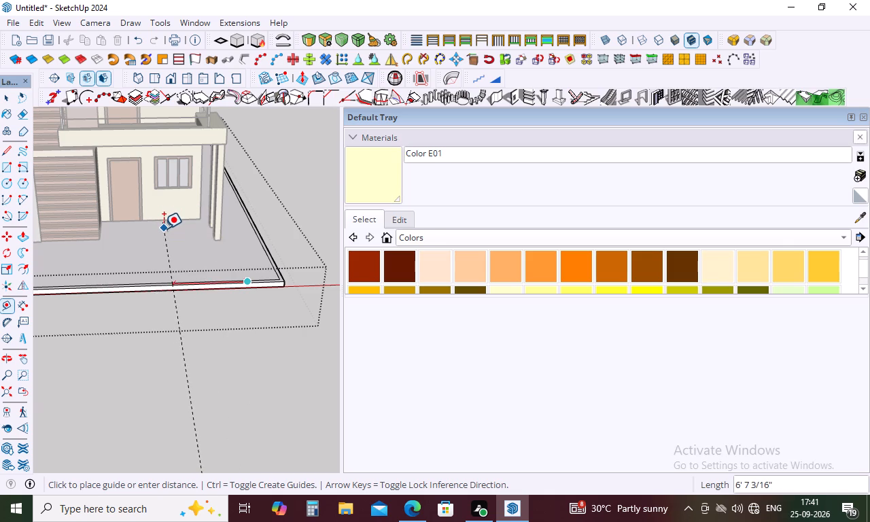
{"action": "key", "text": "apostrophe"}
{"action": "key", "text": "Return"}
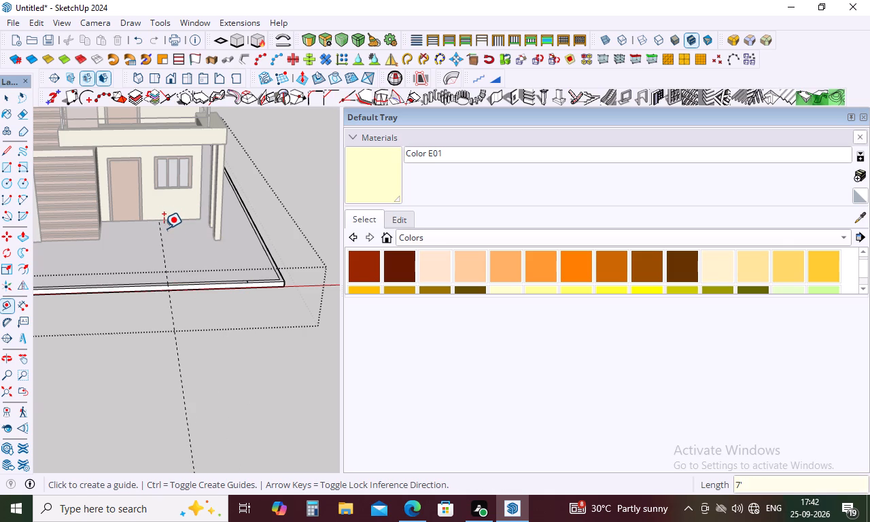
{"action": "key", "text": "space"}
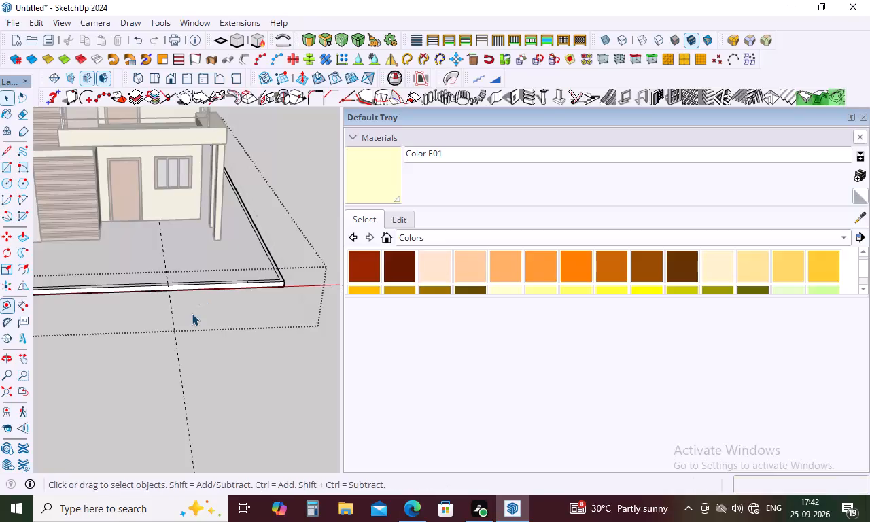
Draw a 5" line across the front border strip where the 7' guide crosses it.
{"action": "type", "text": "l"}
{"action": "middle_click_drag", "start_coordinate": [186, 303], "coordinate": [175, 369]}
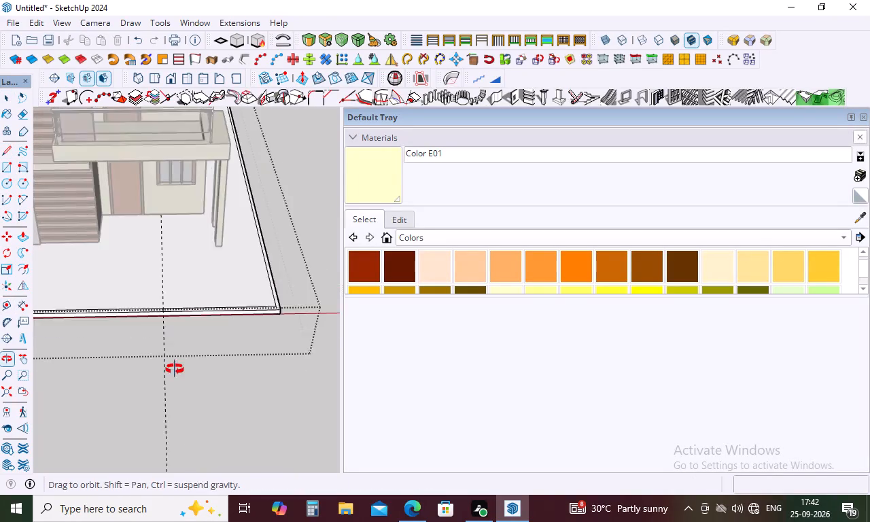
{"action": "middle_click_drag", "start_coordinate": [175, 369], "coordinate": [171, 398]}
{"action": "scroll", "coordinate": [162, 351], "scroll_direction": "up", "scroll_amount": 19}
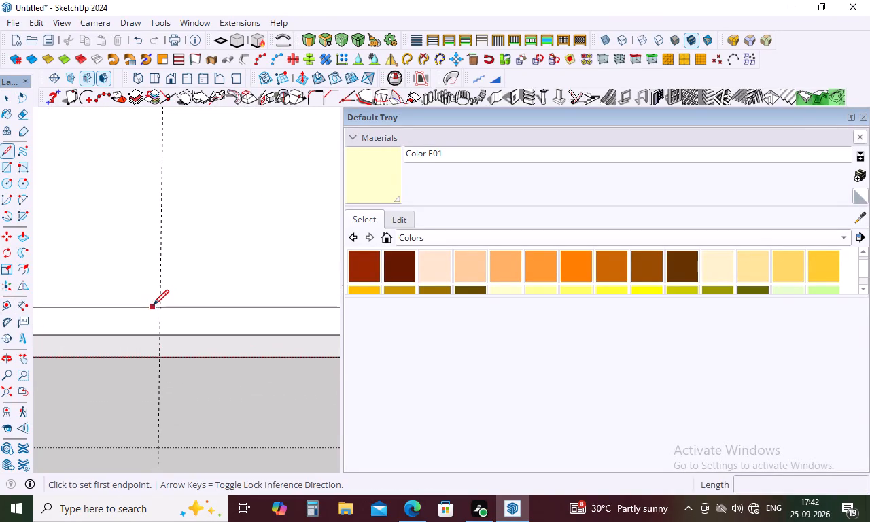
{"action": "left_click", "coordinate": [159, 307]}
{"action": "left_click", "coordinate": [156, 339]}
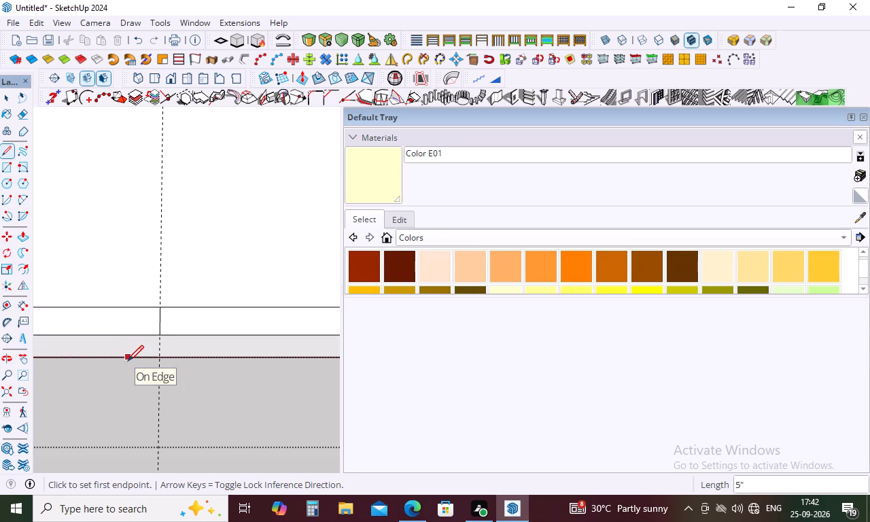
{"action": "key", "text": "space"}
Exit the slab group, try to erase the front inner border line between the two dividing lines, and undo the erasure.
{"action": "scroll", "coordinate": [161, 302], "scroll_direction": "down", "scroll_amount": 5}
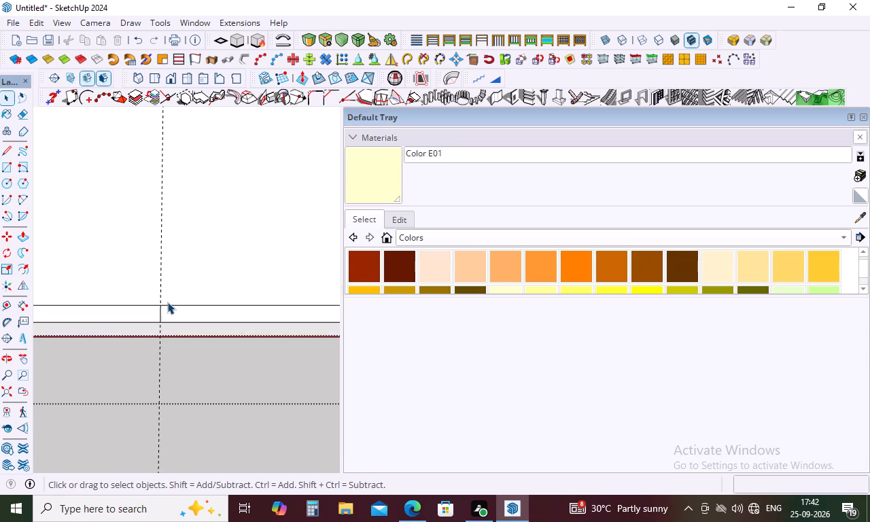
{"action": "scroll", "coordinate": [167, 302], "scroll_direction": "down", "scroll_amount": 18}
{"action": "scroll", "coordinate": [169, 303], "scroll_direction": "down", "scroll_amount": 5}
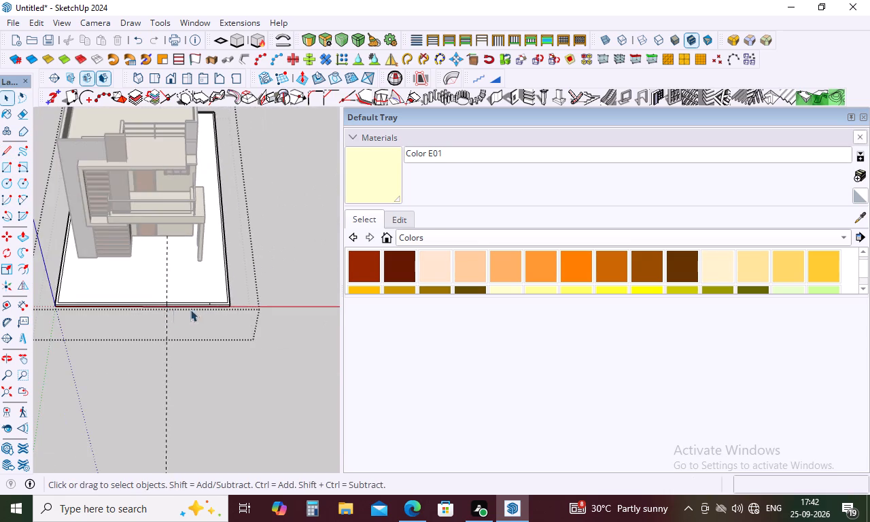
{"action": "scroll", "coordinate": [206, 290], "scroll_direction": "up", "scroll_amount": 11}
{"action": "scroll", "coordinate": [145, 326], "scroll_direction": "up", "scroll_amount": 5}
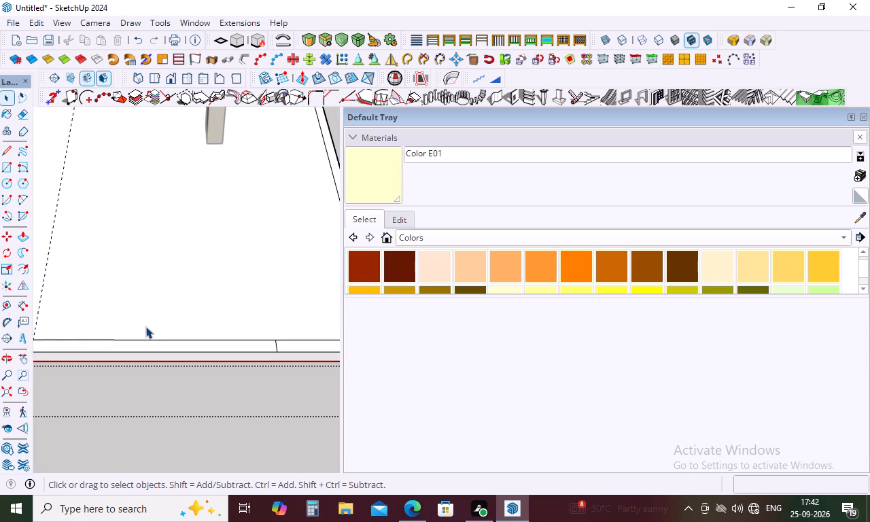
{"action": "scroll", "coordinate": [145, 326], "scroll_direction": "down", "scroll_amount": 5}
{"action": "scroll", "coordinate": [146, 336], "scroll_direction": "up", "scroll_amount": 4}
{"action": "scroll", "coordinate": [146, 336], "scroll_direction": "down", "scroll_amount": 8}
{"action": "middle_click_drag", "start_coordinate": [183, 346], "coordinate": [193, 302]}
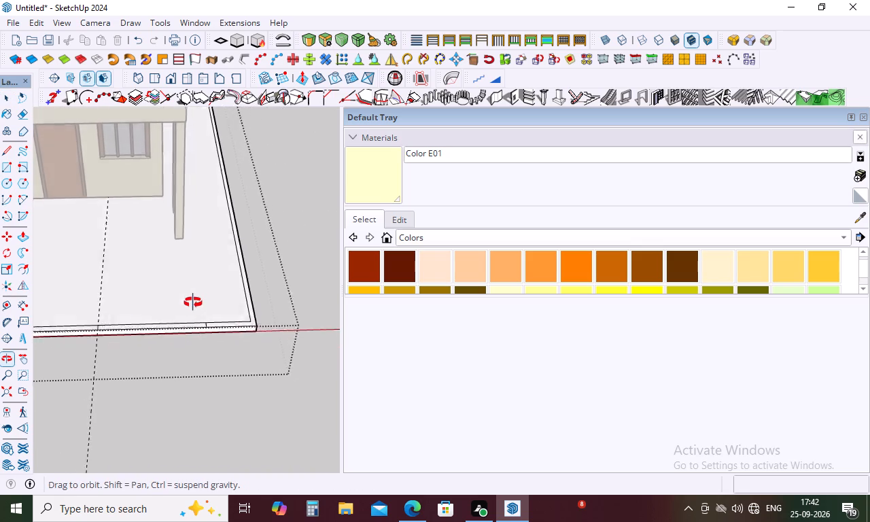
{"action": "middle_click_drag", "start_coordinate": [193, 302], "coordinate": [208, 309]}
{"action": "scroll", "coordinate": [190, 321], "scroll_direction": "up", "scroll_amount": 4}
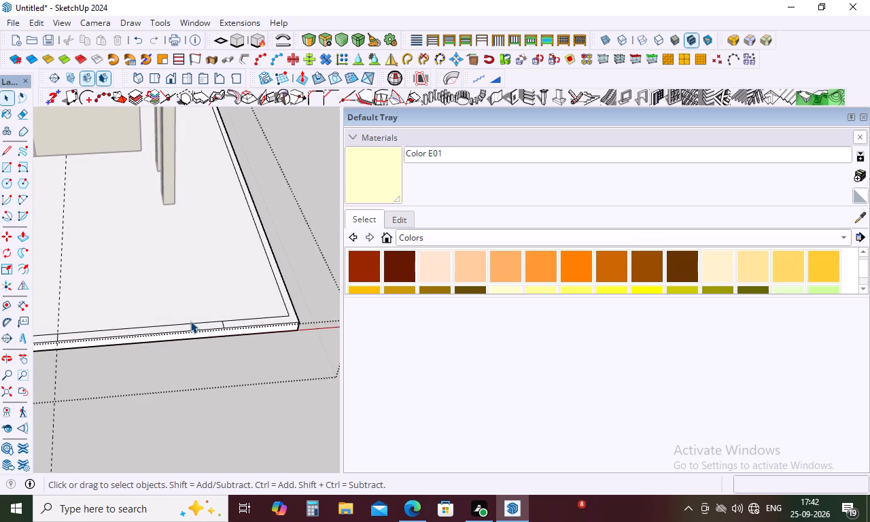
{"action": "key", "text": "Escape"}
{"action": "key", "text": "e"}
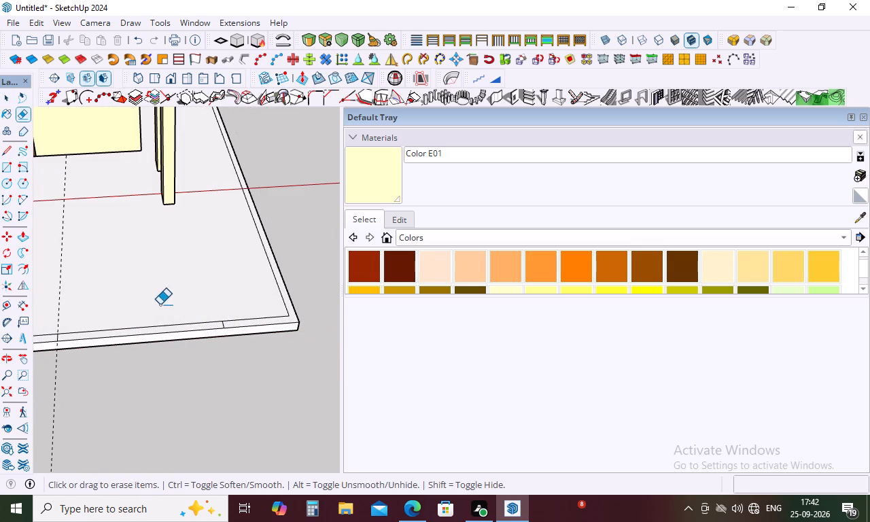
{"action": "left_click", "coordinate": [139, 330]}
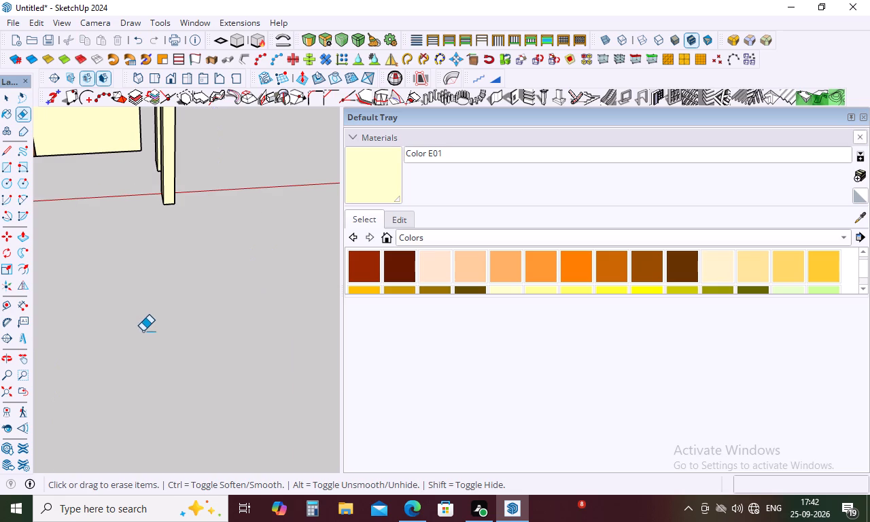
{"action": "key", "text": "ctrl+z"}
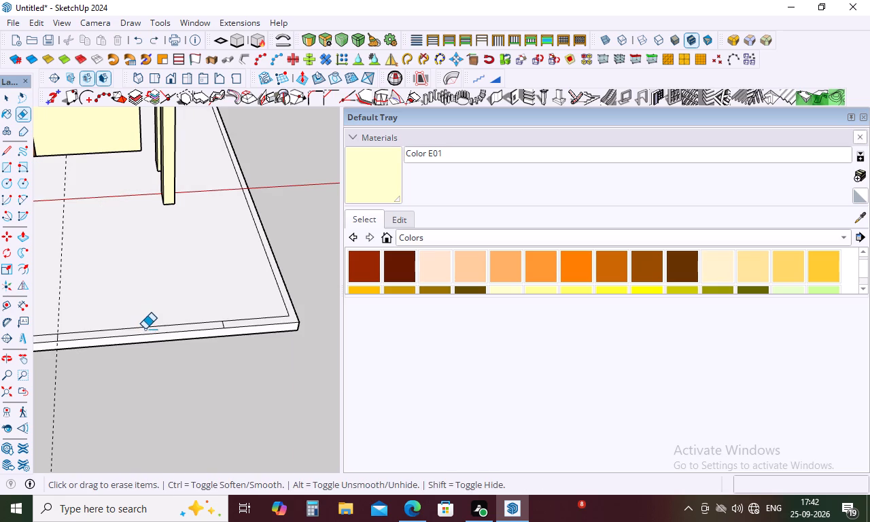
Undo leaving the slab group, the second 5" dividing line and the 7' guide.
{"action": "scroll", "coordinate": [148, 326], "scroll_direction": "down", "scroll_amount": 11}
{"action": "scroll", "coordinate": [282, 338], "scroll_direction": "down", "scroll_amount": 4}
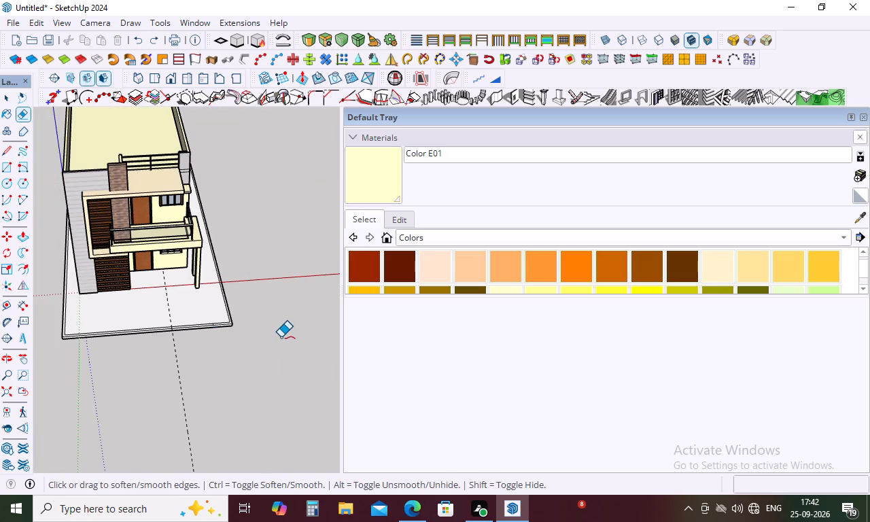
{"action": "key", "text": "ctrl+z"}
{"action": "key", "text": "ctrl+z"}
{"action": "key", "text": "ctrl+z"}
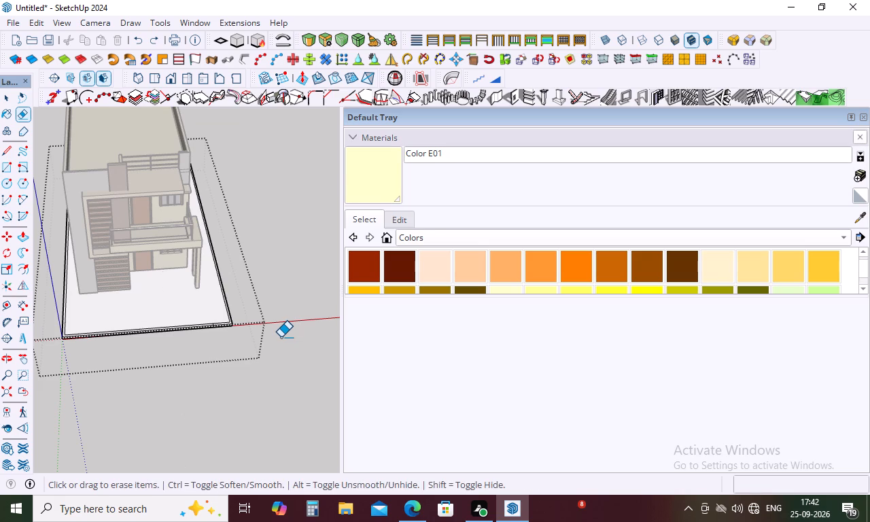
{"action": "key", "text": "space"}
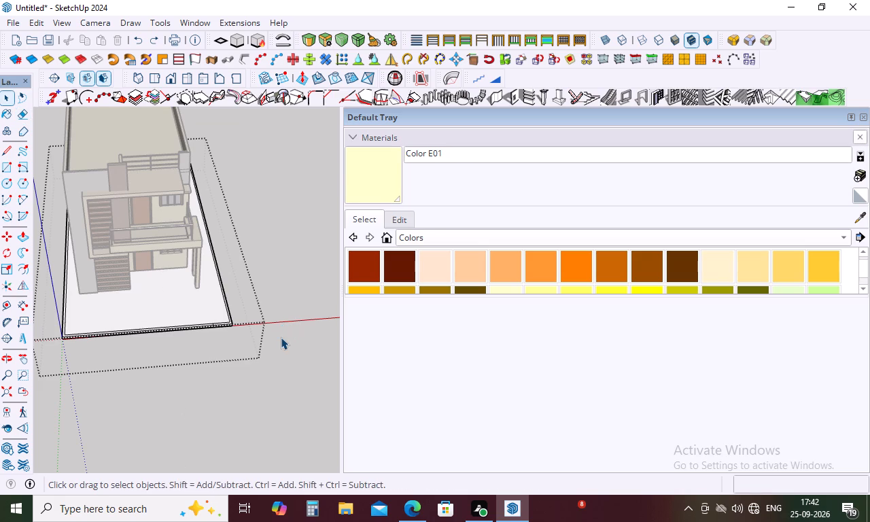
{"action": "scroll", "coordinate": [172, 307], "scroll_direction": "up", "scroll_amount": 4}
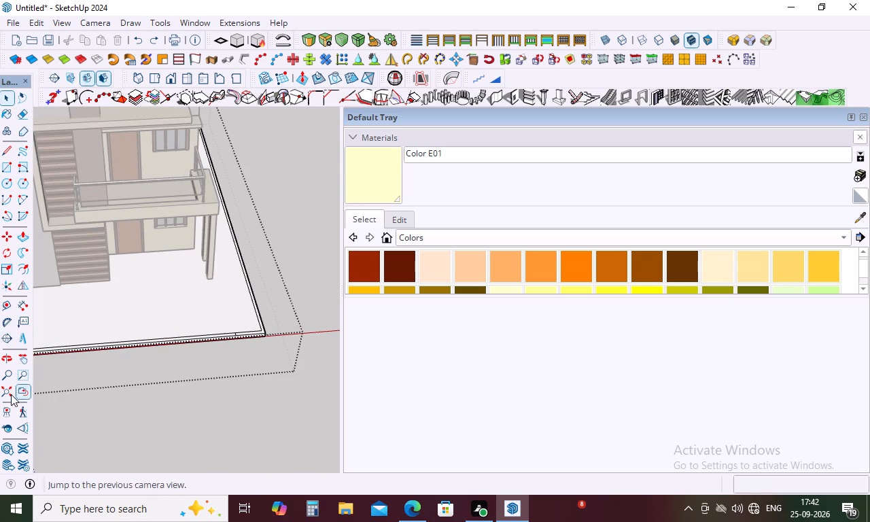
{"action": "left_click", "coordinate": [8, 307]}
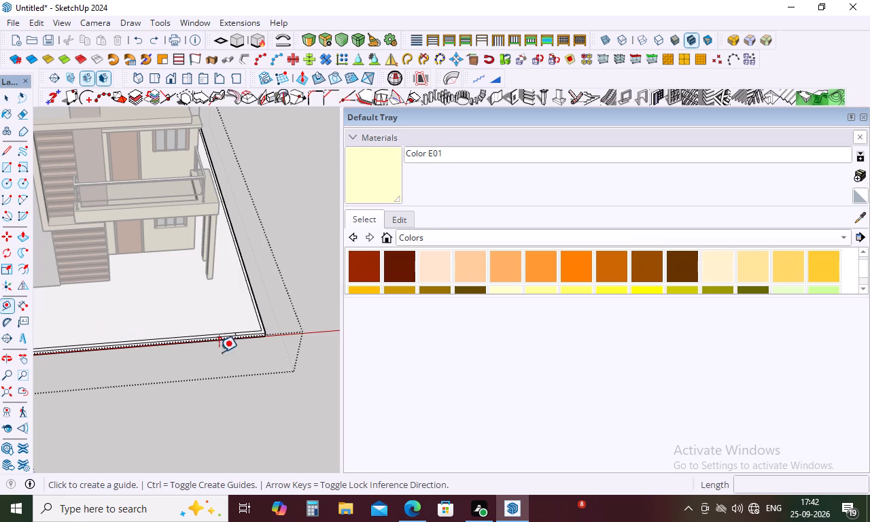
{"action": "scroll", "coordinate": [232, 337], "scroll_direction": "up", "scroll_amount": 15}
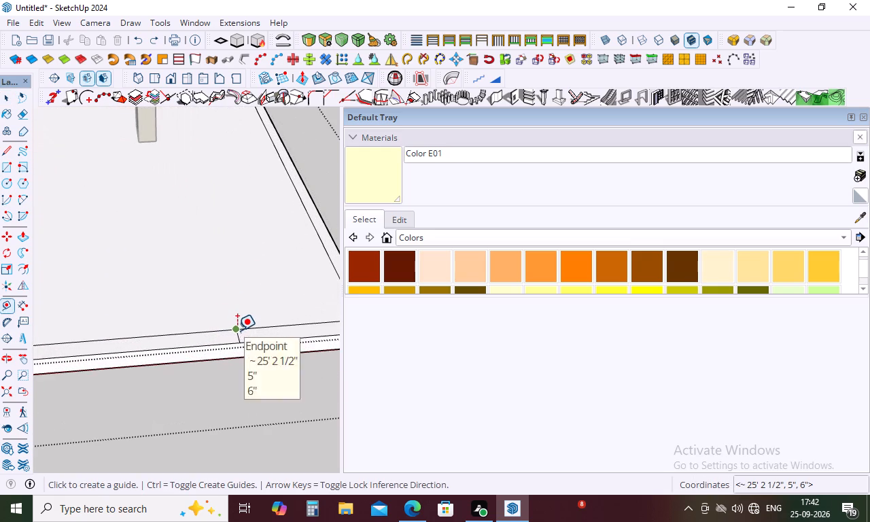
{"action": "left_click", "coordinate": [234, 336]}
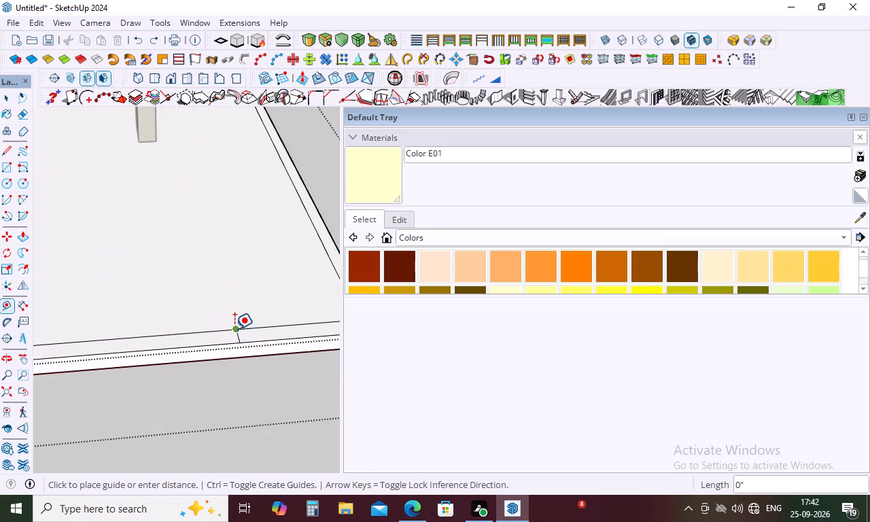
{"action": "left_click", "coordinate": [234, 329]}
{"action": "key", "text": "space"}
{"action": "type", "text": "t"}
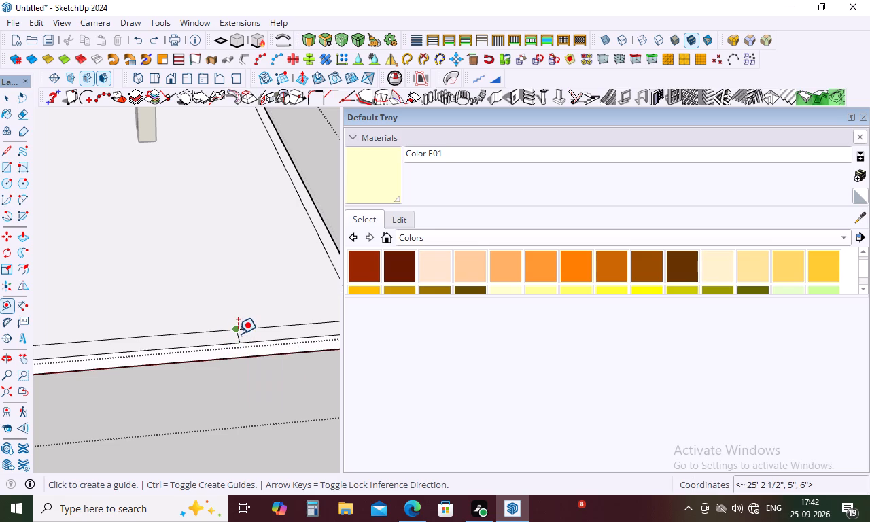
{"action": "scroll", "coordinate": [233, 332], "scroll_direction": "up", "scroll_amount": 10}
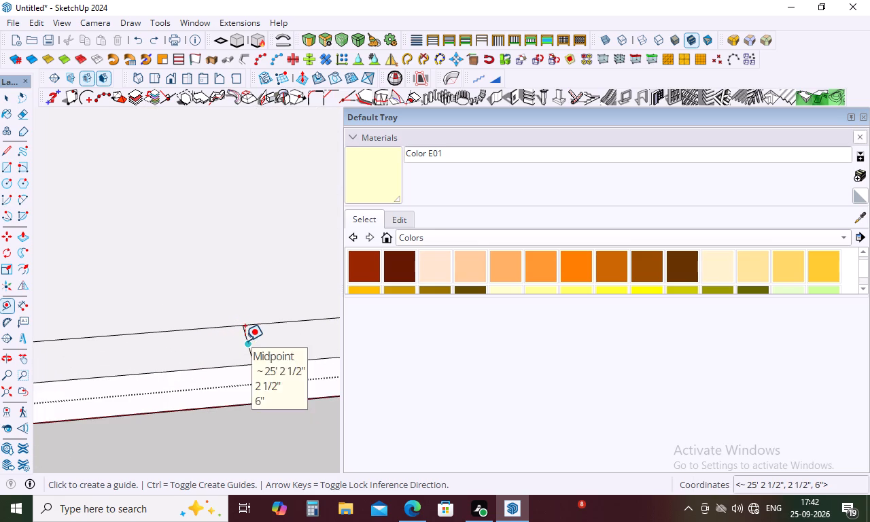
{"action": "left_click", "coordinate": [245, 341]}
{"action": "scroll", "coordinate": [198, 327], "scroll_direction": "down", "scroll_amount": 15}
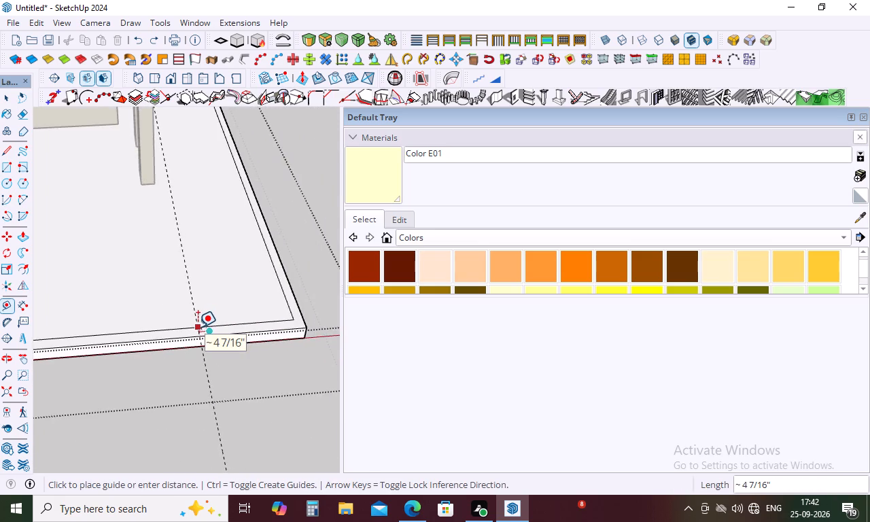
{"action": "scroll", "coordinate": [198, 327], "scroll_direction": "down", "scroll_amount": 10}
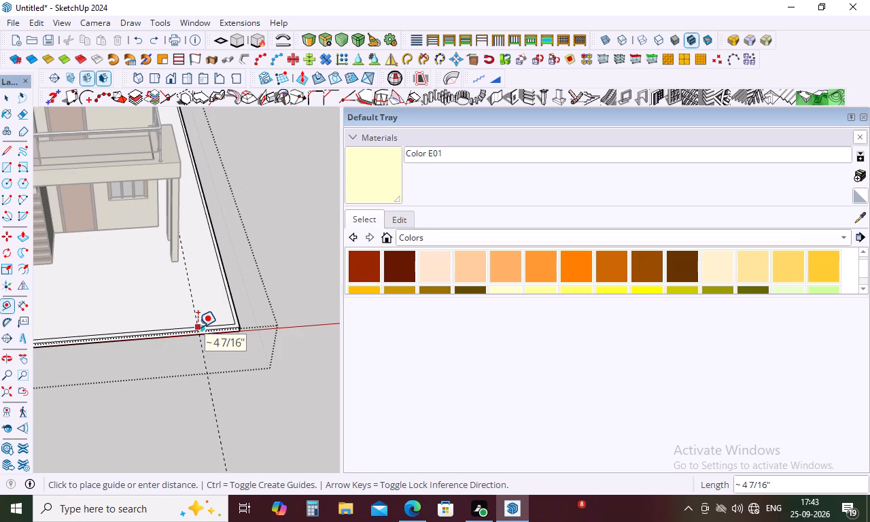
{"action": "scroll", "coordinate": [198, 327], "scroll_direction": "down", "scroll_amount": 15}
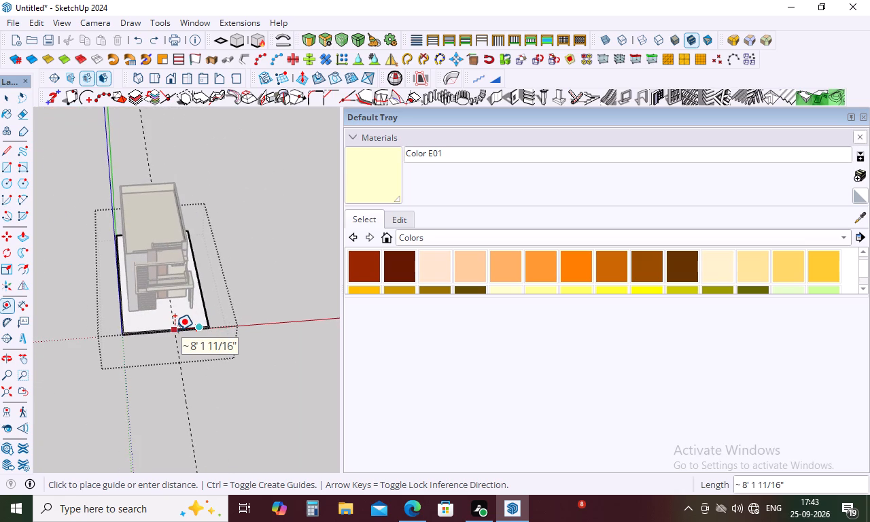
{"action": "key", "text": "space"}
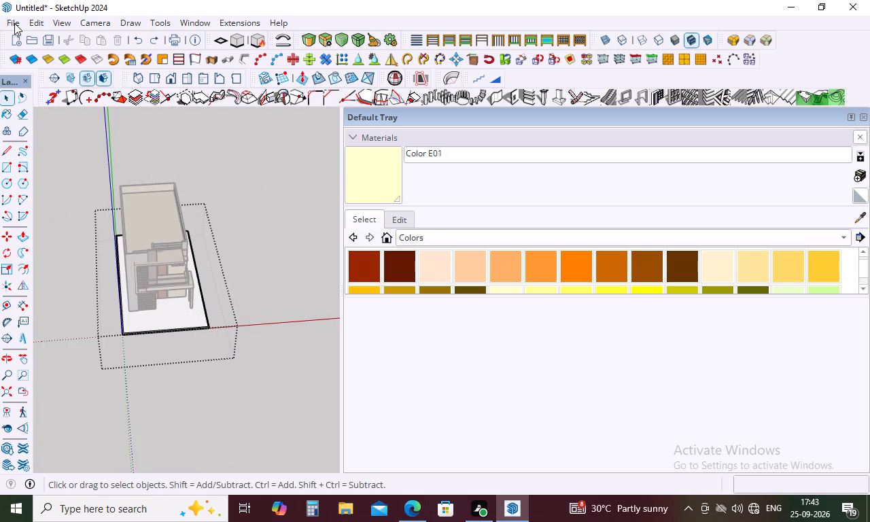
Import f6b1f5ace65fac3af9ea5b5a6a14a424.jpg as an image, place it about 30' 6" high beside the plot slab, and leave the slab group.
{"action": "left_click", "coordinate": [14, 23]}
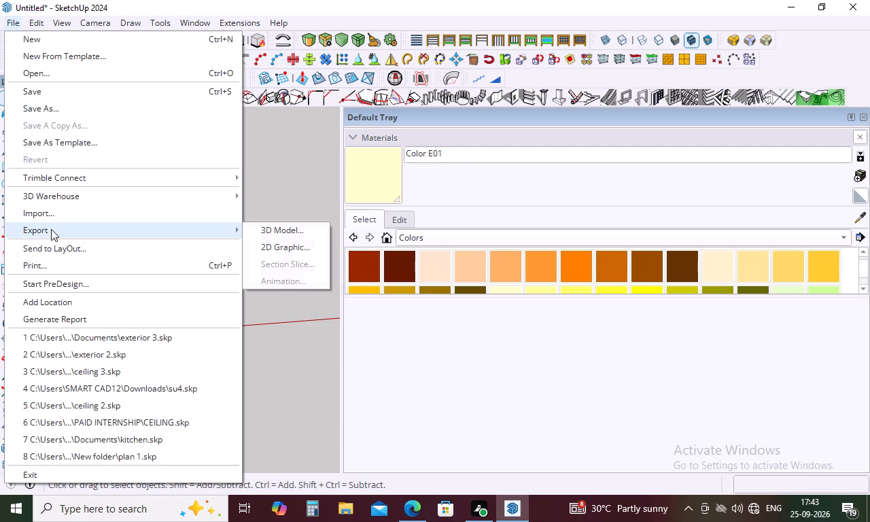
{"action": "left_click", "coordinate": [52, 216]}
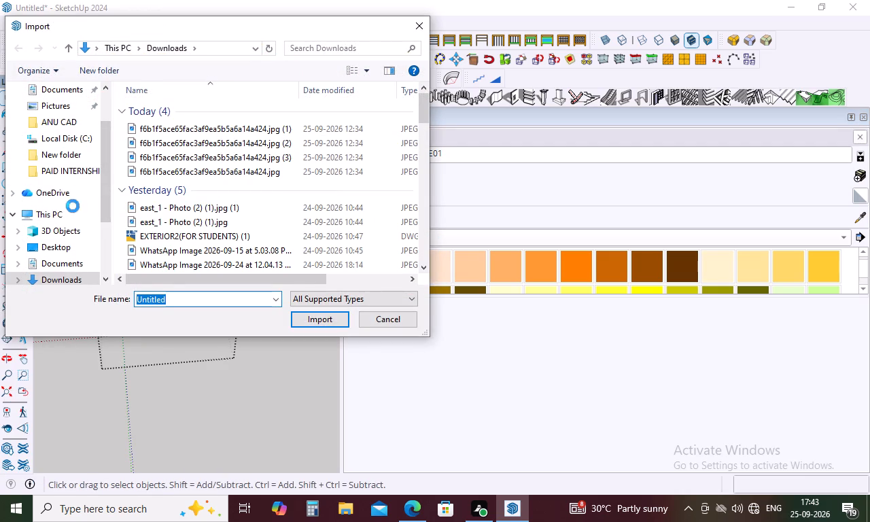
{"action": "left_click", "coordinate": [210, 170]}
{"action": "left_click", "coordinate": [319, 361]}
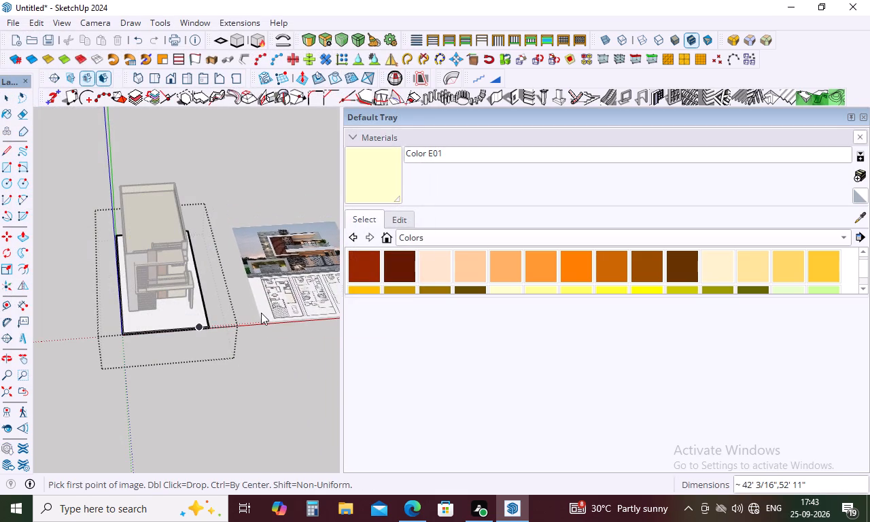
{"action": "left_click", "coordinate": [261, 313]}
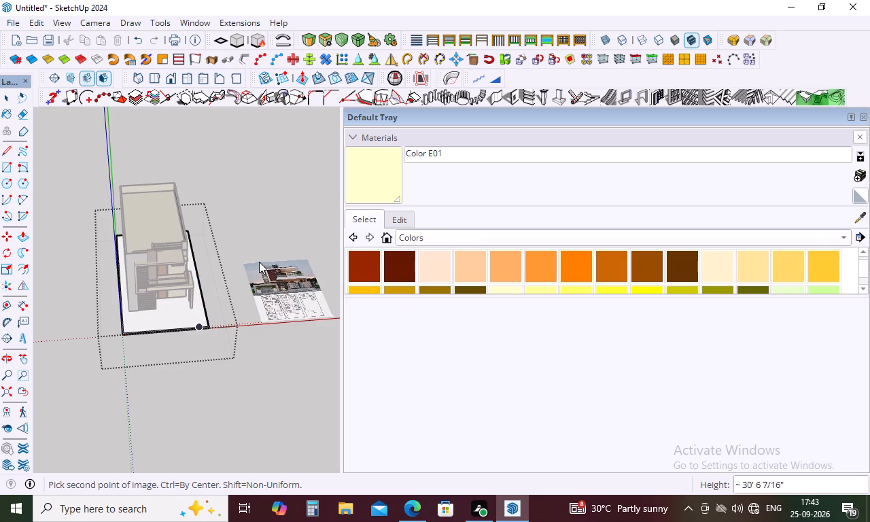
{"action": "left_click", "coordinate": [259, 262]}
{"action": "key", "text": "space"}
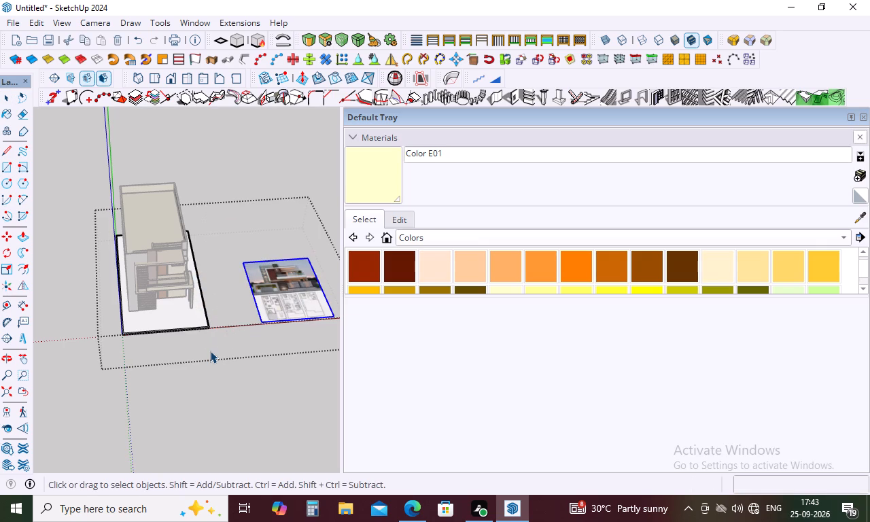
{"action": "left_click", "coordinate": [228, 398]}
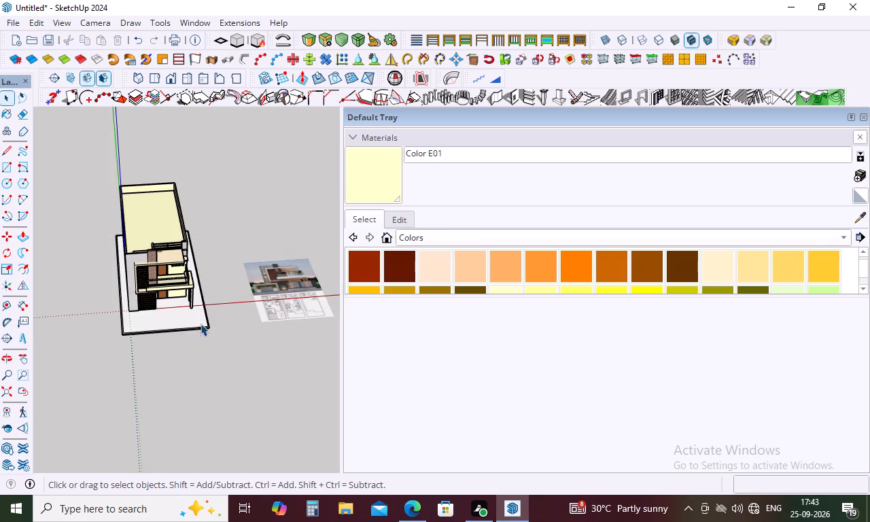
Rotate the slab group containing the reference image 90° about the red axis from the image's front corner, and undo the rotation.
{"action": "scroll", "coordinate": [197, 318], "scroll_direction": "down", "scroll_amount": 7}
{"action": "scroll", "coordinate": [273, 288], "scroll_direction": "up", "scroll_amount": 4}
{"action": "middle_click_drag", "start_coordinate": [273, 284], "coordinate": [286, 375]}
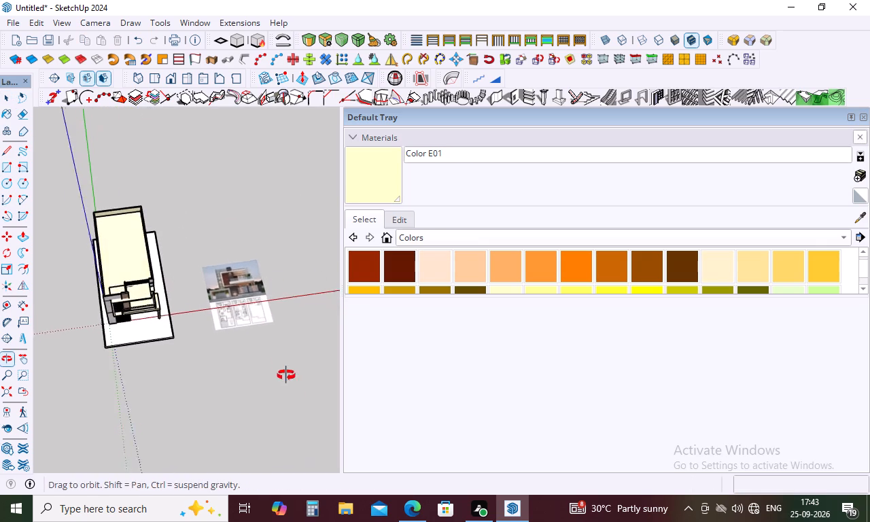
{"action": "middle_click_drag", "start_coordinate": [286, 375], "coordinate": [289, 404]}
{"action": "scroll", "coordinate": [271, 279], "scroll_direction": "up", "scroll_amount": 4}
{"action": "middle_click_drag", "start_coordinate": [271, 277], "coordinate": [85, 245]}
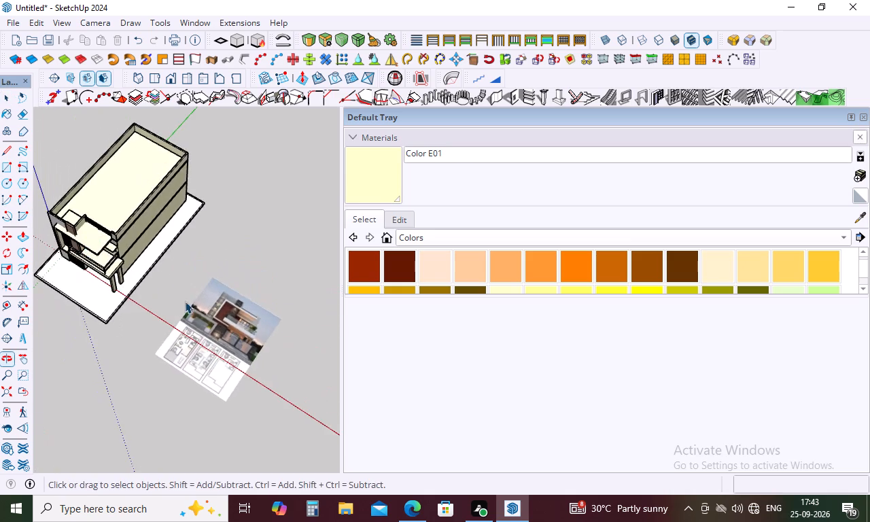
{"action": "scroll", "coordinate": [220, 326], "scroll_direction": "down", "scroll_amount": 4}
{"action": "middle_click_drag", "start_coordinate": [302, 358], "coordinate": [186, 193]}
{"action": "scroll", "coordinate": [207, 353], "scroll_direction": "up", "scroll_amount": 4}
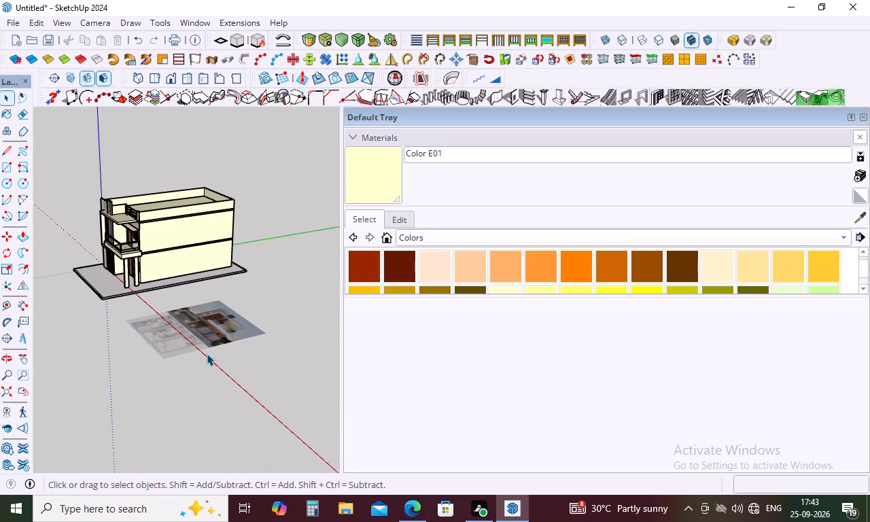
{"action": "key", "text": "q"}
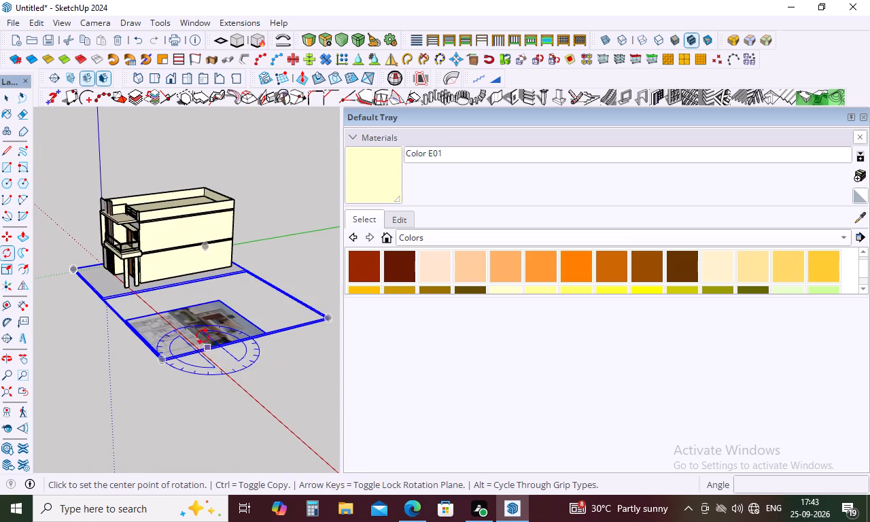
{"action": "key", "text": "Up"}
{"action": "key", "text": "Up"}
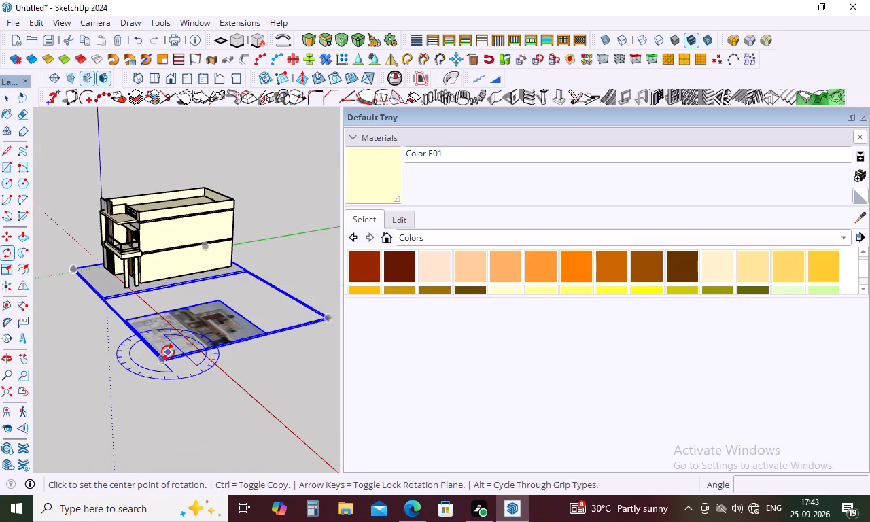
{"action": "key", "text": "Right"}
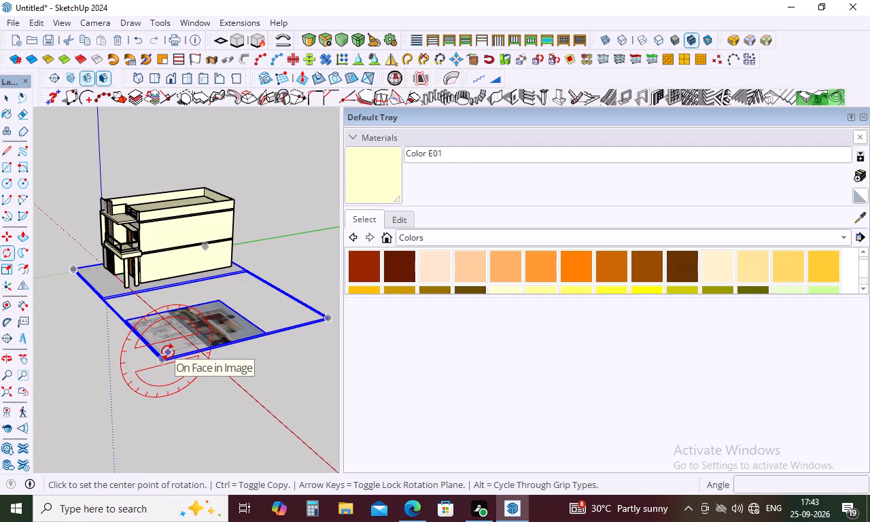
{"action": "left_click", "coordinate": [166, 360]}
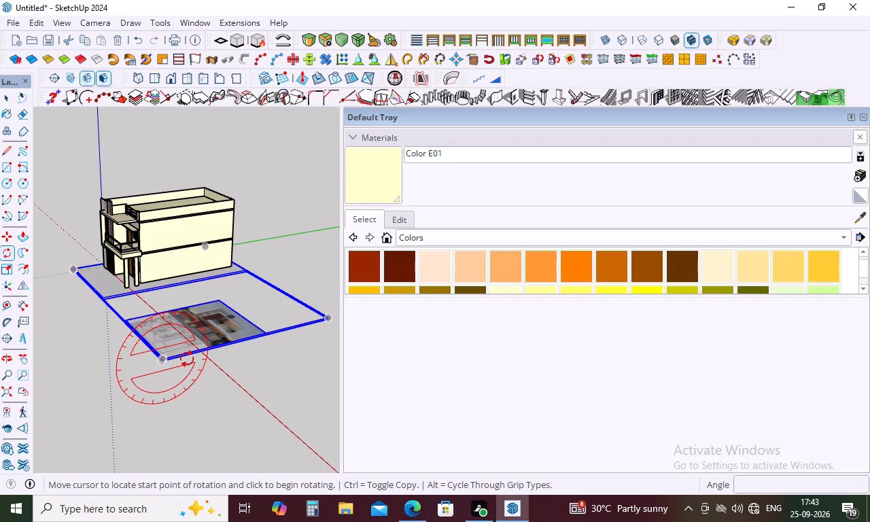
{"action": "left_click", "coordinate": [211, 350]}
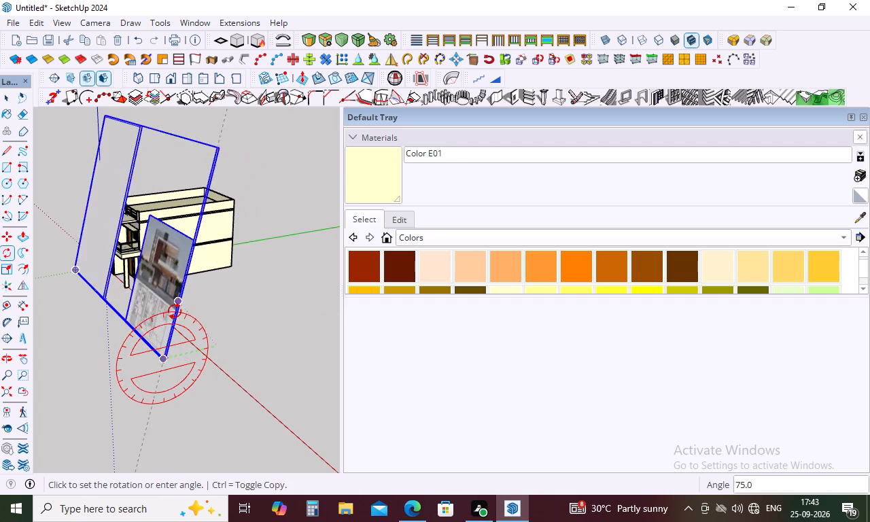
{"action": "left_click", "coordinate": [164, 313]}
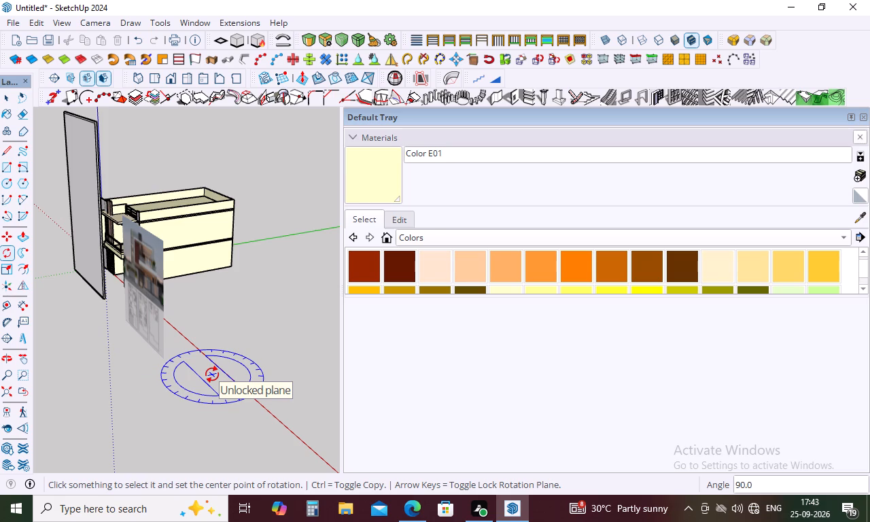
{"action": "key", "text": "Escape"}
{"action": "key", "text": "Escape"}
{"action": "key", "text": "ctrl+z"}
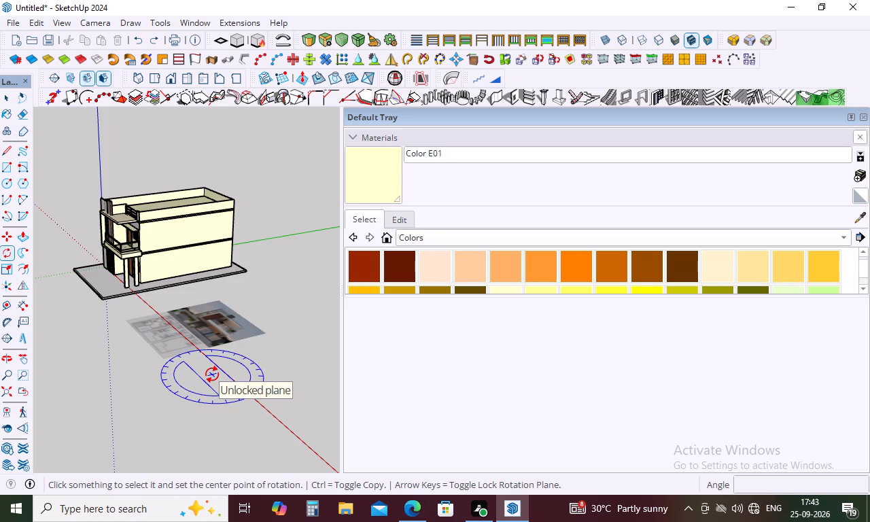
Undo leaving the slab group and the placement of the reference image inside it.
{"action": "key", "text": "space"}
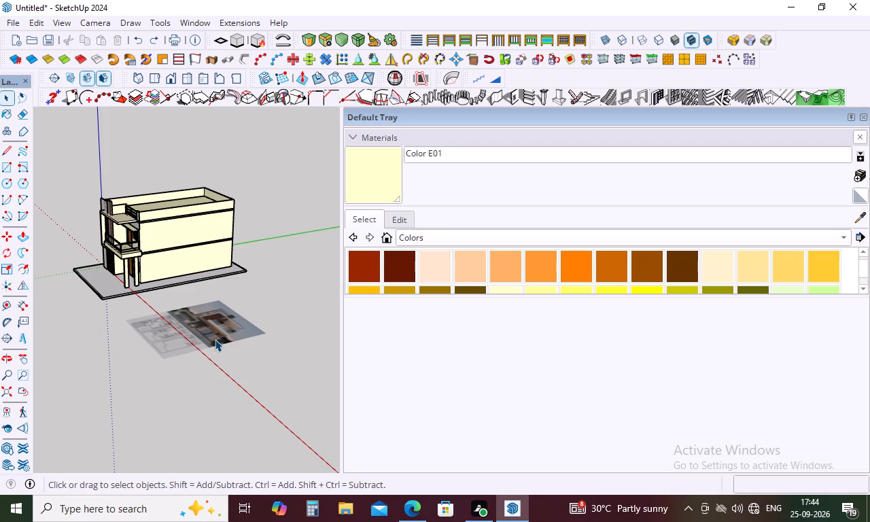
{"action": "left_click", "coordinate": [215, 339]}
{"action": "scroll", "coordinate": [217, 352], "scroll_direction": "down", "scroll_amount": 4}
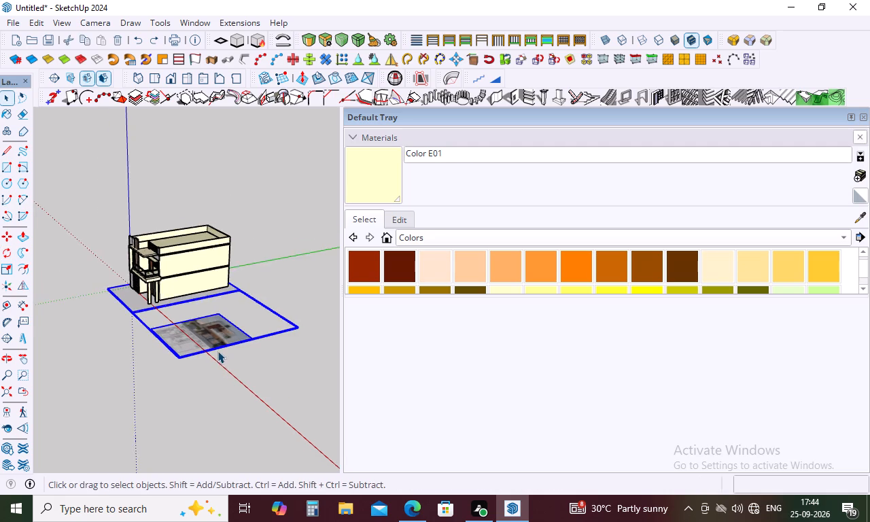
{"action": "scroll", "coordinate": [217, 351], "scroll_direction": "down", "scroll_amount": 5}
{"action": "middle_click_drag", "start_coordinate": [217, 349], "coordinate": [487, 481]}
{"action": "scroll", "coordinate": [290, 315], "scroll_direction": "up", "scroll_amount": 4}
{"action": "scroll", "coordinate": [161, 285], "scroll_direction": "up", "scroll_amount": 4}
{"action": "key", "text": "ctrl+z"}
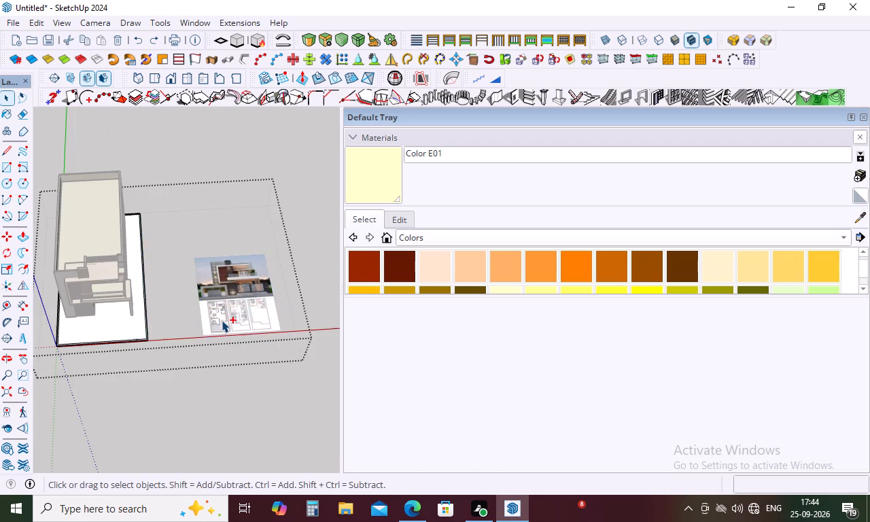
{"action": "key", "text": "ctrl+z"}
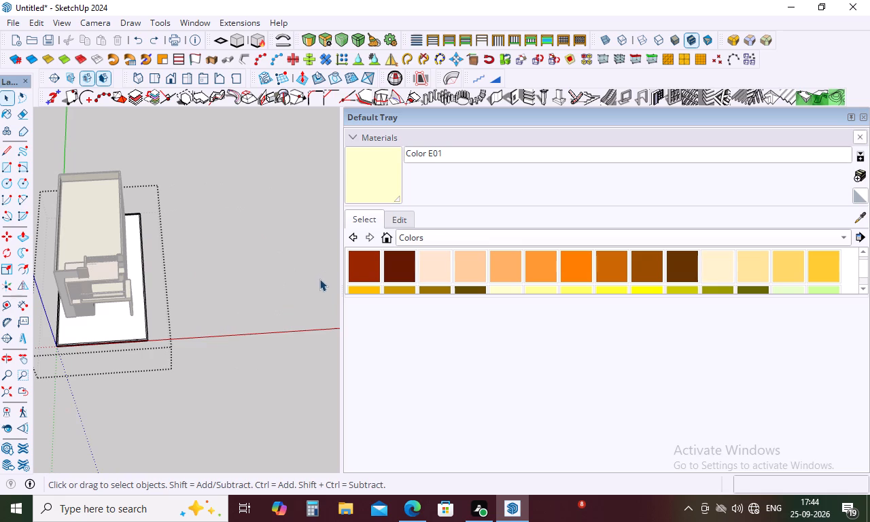
Leave the slab group and import f6b1f5ace65fac3af9ea5b5a6a14a424.jpg as an image about 22' 11" wide beside the house.
{"action": "left_click", "coordinate": [298, 288]}
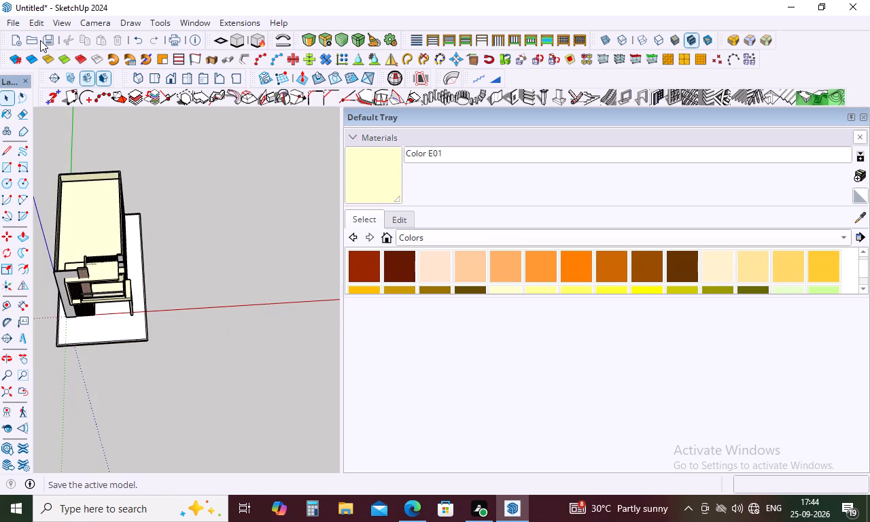
{"action": "left_click", "coordinate": [18, 20]}
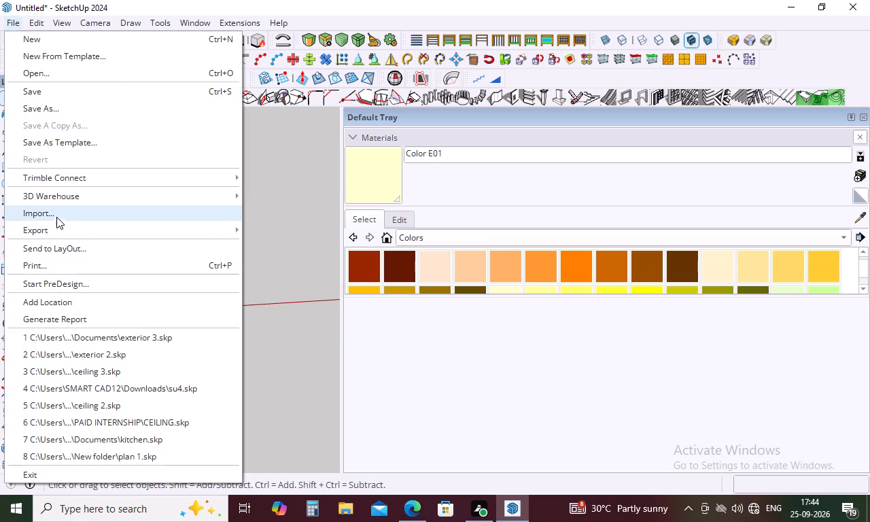
{"action": "left_click", "coordinate": [57, 214]}
{"action": "left_click", "coordinate": [179, 171]}
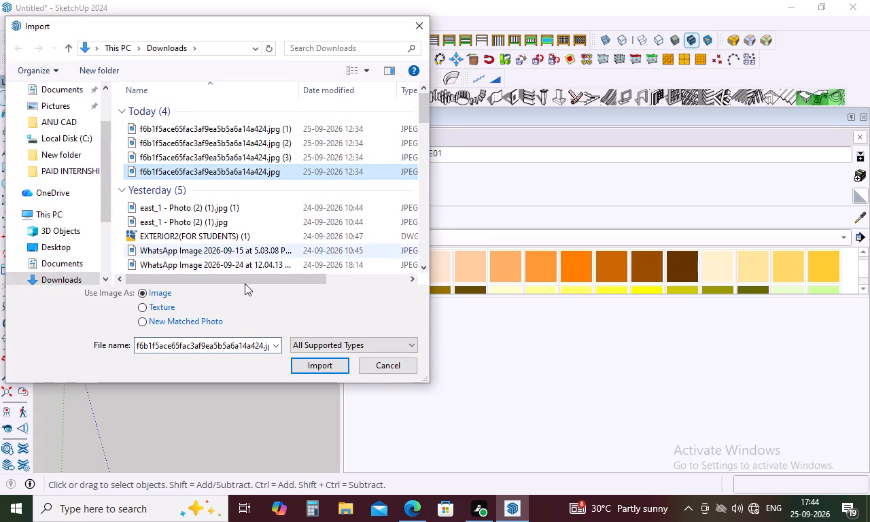
{"action": "left_click", "coordinate": [334, 371]}
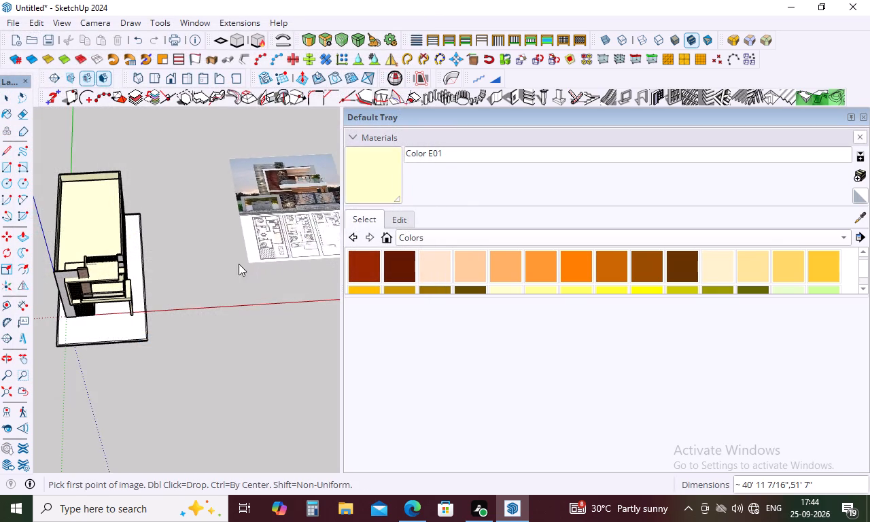
{"action": "left_click", "coordinate": [202, 270]}
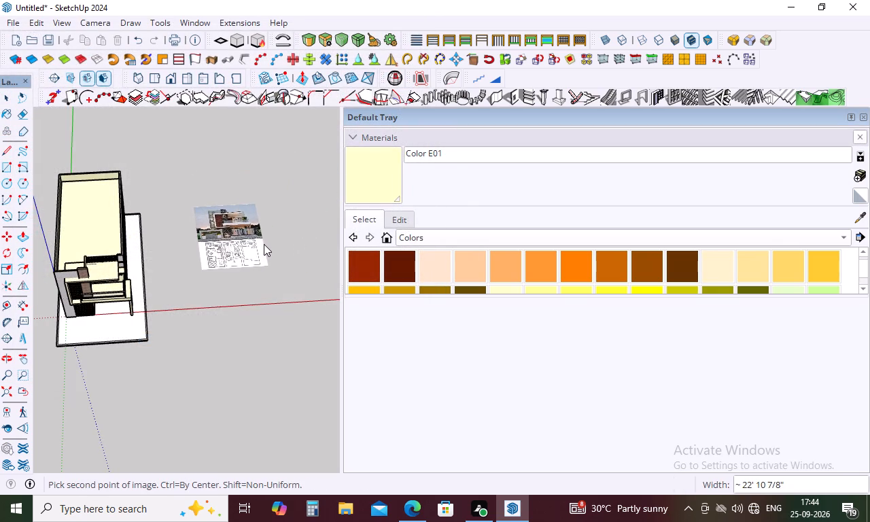
{"action": "left_click", "coordinate": [265, 243]}
Rotate the reference image 90° about the red axis from its front corner so it stands upright.
{"action": "middle_click_drag", "start_coordinate": [289, 235], "coordinate": [164, 205]}
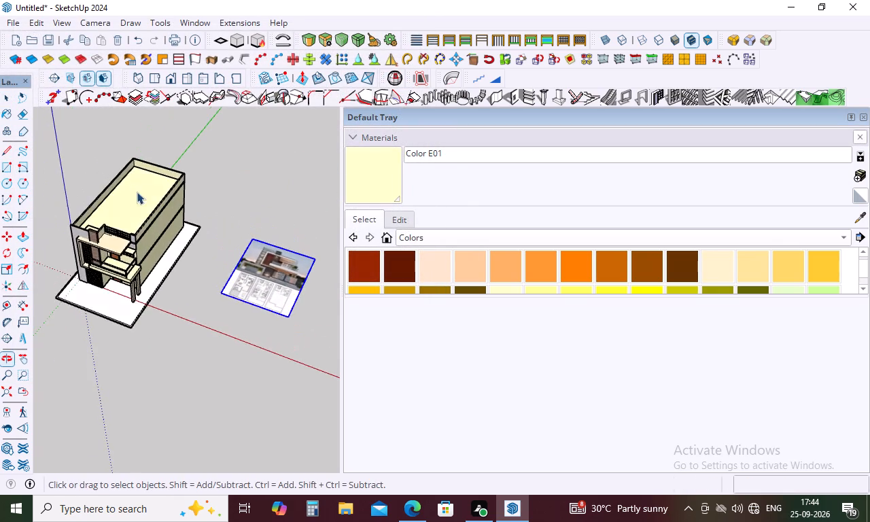
{"action": "scroll", "coordinate": [111, 230], "scroll_direction": "down", "scroll_amount": 9}
{"action": "middle_click_drag", "start_coordinate": [317, 259], "coordinate": [175, 249]}
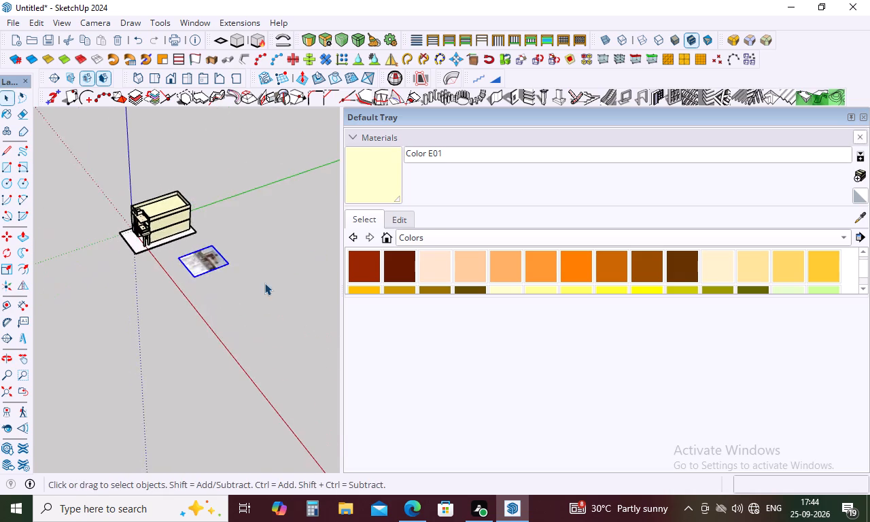
{"action": "scroll", "coordinate": [264, 281], "scroll_direction": "up", "scroll_amount": 8}
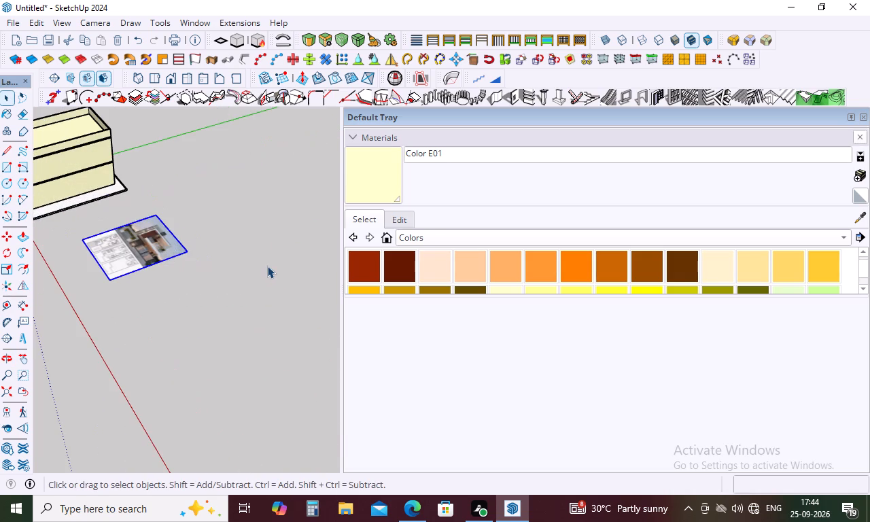
{"action": "key", "text": "q"}
{"action": "key", "text": "Right"}
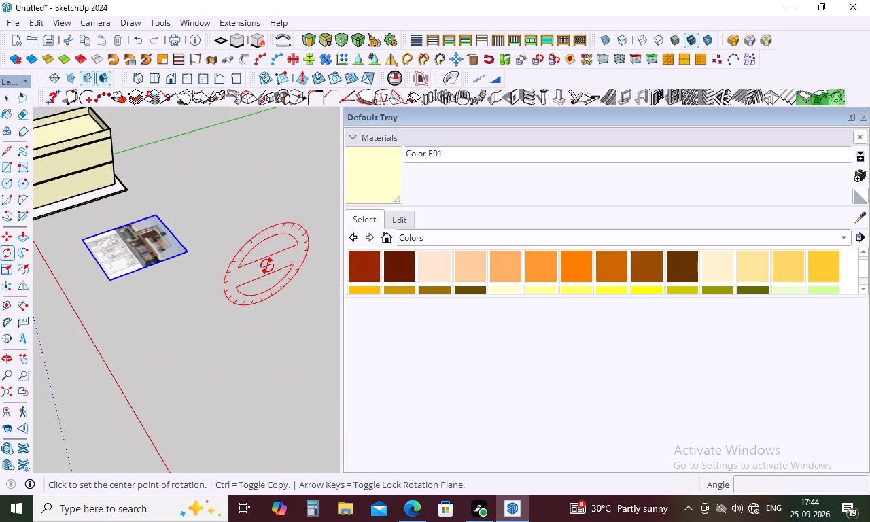
{"action": "scroll", "coordinate": [160, 258], "scroll_direction": "up", "scroll_amount": 9}
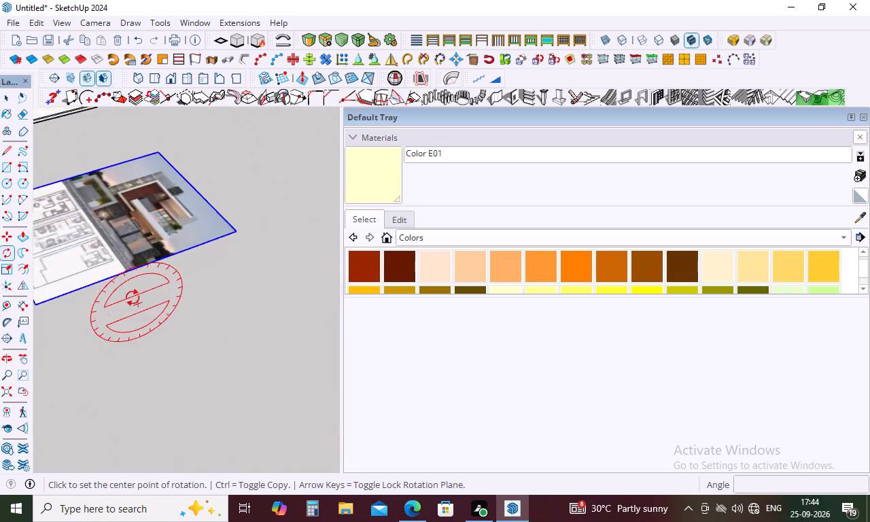
{"action": "scroll", "coordinate": [133, 298], "scroll_direction": "up", "scroll_amount": 1}
{"action": "middle_click_drag", "start_coordinate": [125, 292], "coordinate": [112, 192]}
{"action": "scroll", "coordinate": [147, 213], "scroll_direction": "down", "scroll_amount": 6}
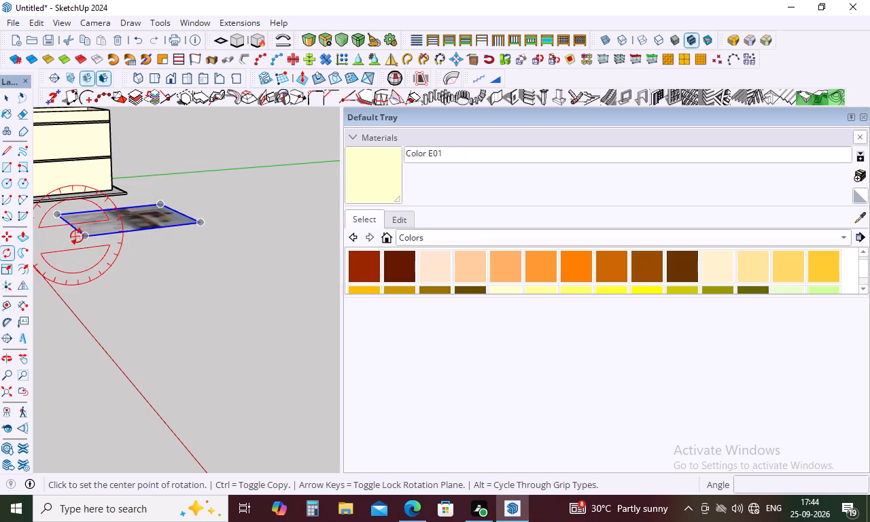
{"action": "left_click", "coordinate": [84, 236]}
{"action": "left_click", "coordinate": [136, 234]}
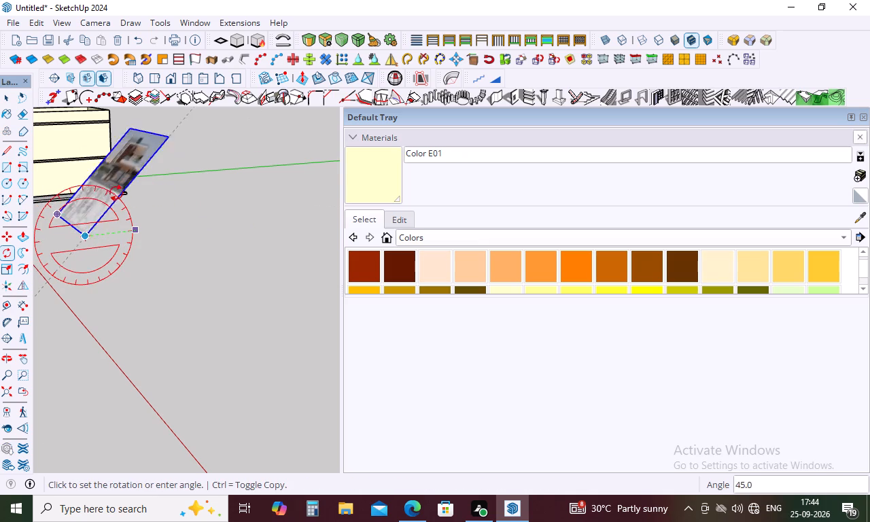
{"action": "left_click", "coordinate": [84, 183]}
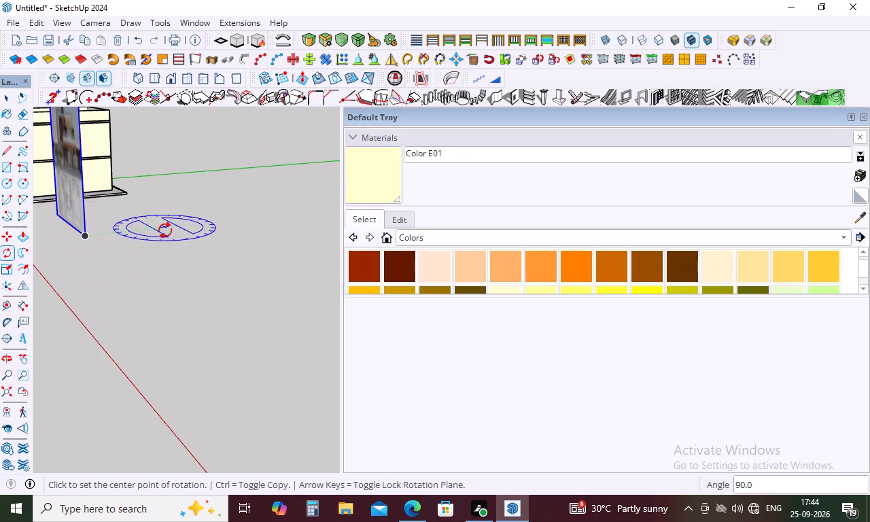
{"action": "key", "text": "space"}
Examine the upright reference image, especially its front gate and boundary wall, and compare it with the house model.
{"action": "scroll", "coordinate": [177, 260], "scroll_direction": "down", "scroll_amount": 8}
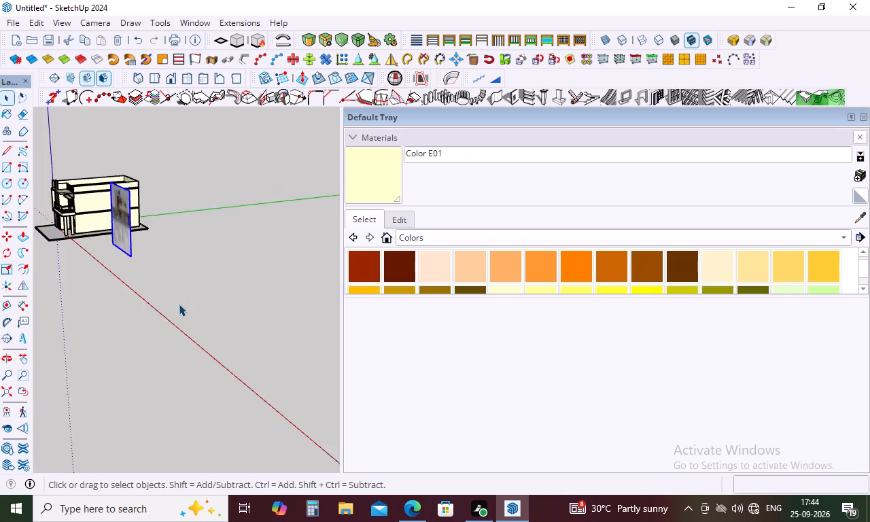
{"action": "scroll", "coordinate": [179, 304], "scroll_direction": "down", "scroll_amount": 8}
{"action": "middle_click_drag", "start_coordinate": [184, 315], "coordinate": [499, 315]}
{"action": "scroll", "coordinate": [260, 264], "scroll_direction": "up", "scroll_amount": 8}
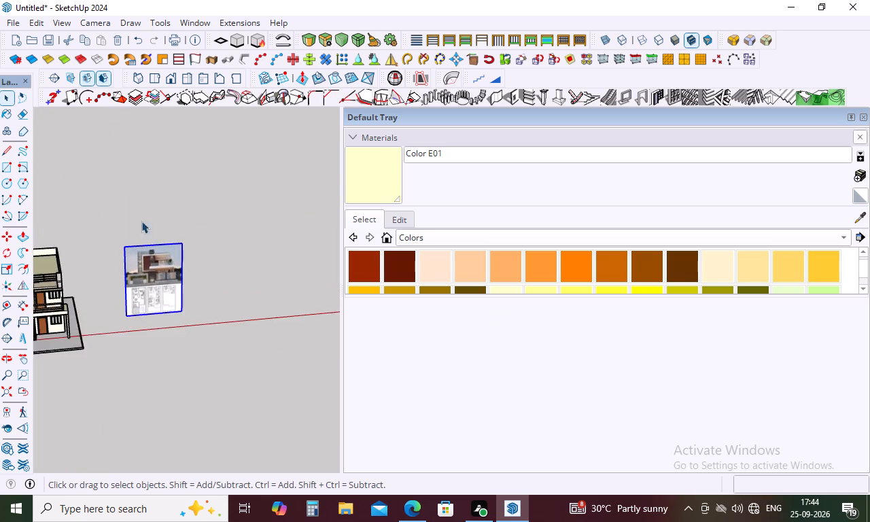
{"action": "scroll", "coordinate": [141, 221], "scroll_direction": "up", "scroll_amount": 11}
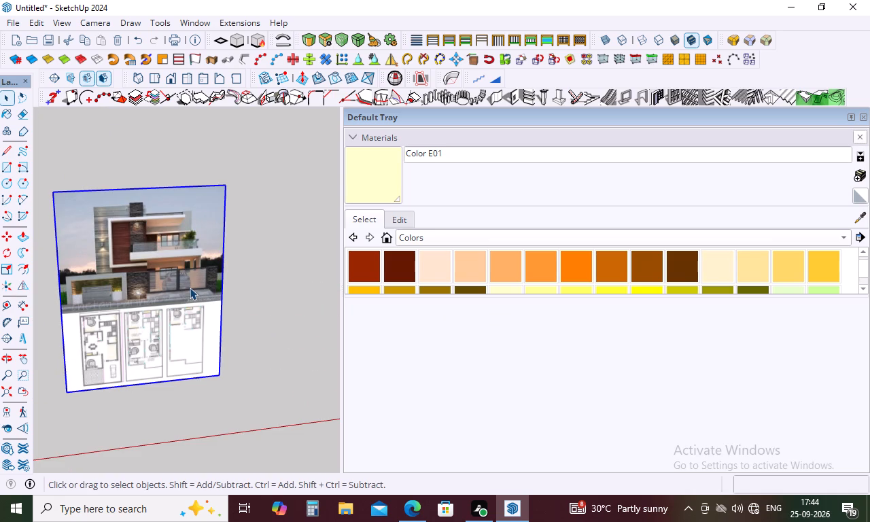
{"action": "scroll", "coordinate": [187, 281], "scroll_direction": "down", "scroll_amount": 2}
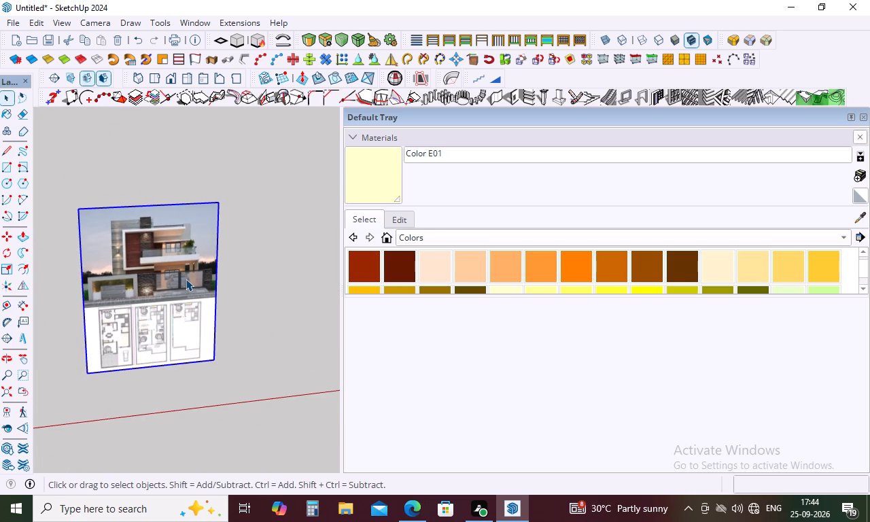
{"action": "scroll", "coordinate": [186, 279], "scroll_direction": "down", "scroll_amount": 3}
{"action": "scroll", "coordinate": [218, 330], "scroll_direction": "down", "scroll_amount": 9}
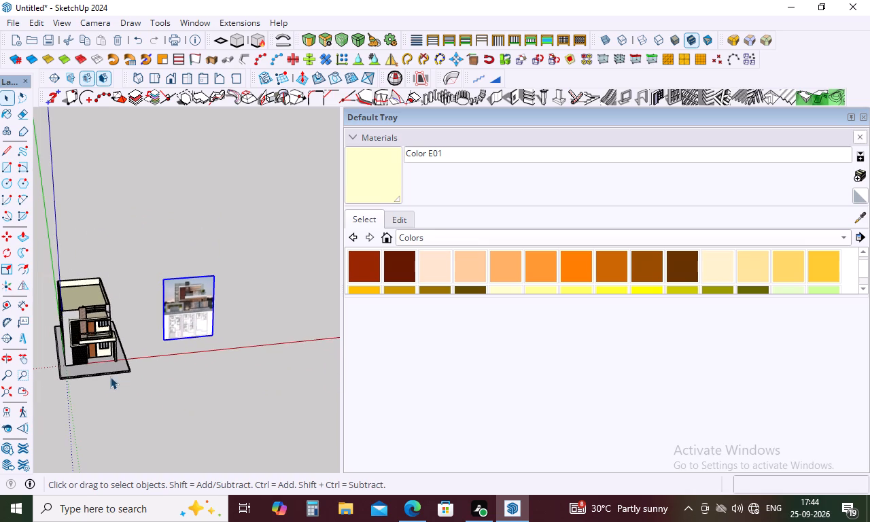
{"action": "middle_click_drag", "start_coordinate": [105, 376], "coordinate": [50, 385]}
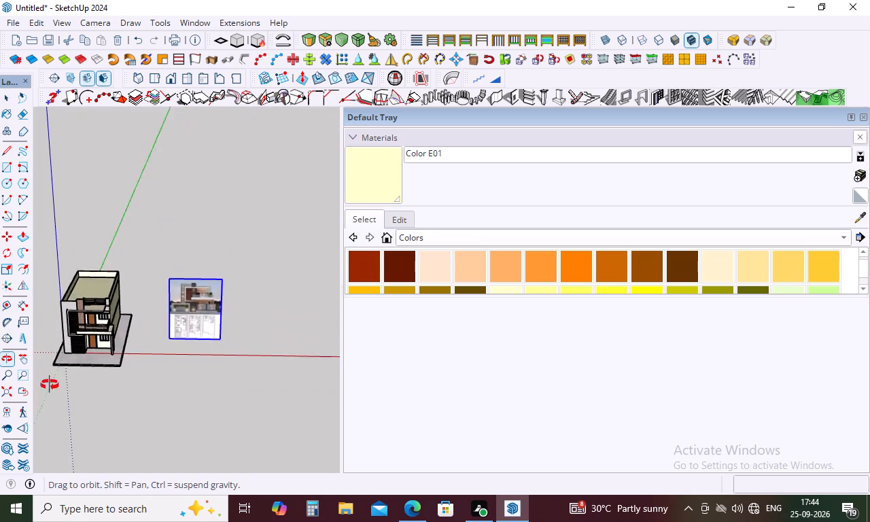
{"action": "middle_click_drag", "start_coordinate": [50, 385], "coordinate": [103, 319]}
{"action": "scroll", "coordinate": [225, 288], "scroll_direction": "up", "scroll_amount": 7}
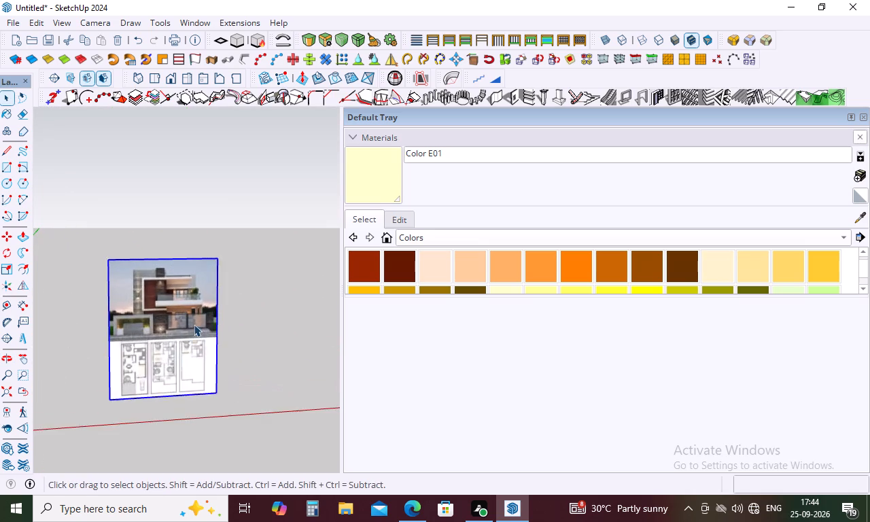
{"action": "scroll", "coordinate": [194, 324], "scroll_direction": "up", "scroll_amount": 14}
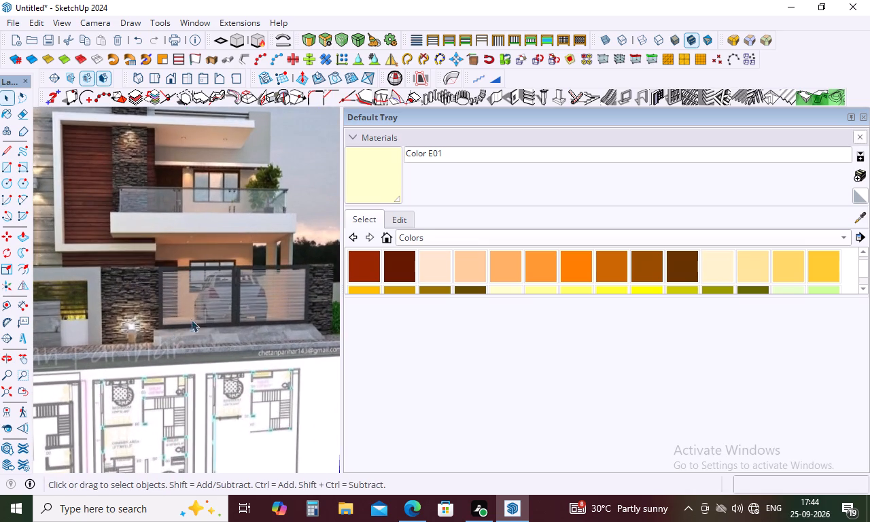
{"action": "scroll", "coordinate": [204, 315], "scroll_direction": "down", "scroll_amount": 20}
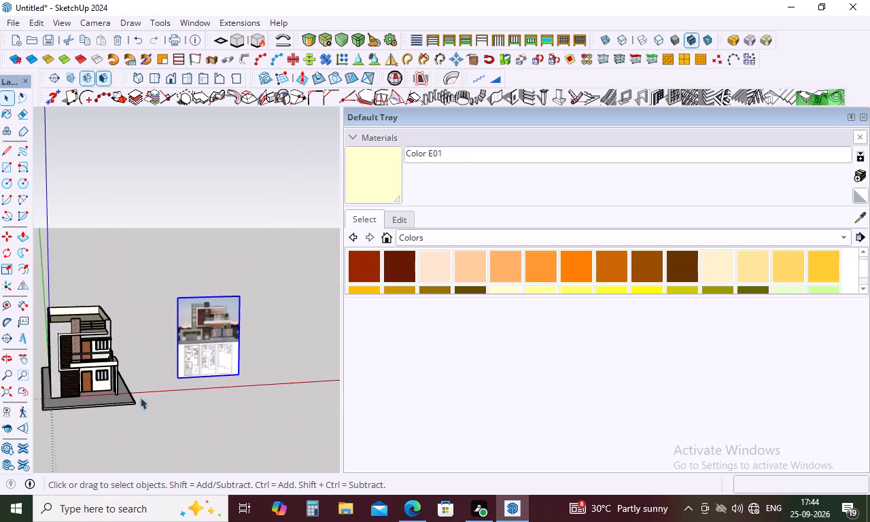
Inside the slab group, draw a 5" dividing line across the front border strip, in front of the ground-floor door.
{"action": "scroll", "coordinate": [92, 411], "scroll_direction": "up", "scroll_amount": 8}
{"action": "scroll", "coordinate": [164, 392], "scroll_direction": "down", "scroll_amount": 8}
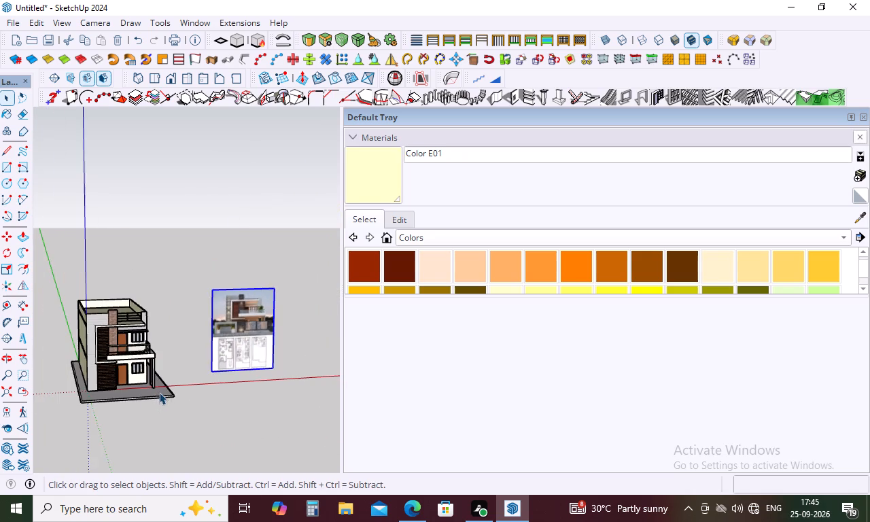
{"action": "scroll", "coordinate": [120, 392], "scroll_direction": "up", "scroll_amount": 4}
{"action": "scroll", "coordinate": [60, 398], "scroll_direction": "up", "scroll_amount": 4}
{"action": "double_click", "coordinate": [194, 408]}
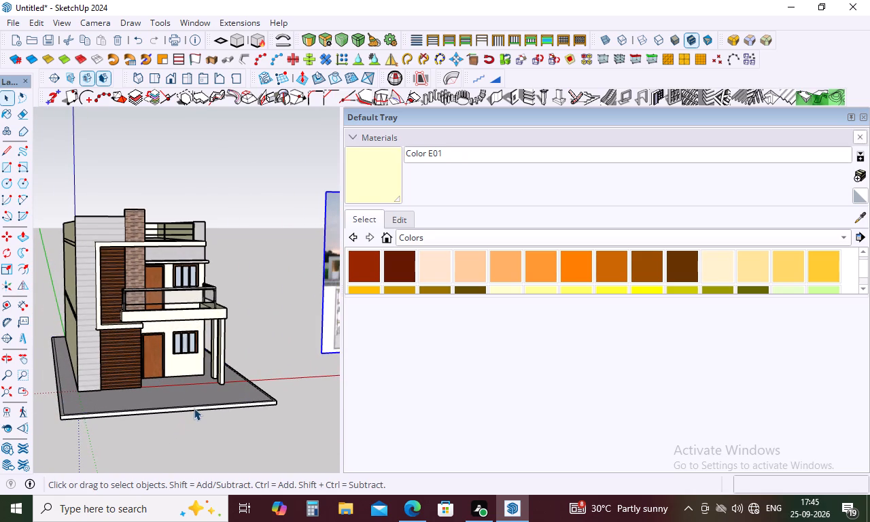
{"action": "middle_click_drag", "start_coordinate": [195, 405], "coordinate": [186, 468]}
{"action": "scroll", "coordinate": [179, 441], "scroll_direction": "up", "scroll_amount": 9}
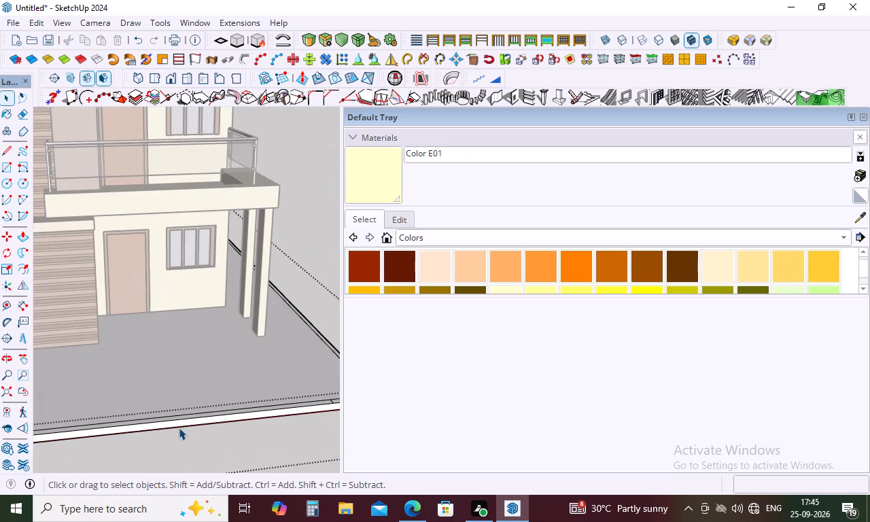
{"action": "key", "text": "l"}
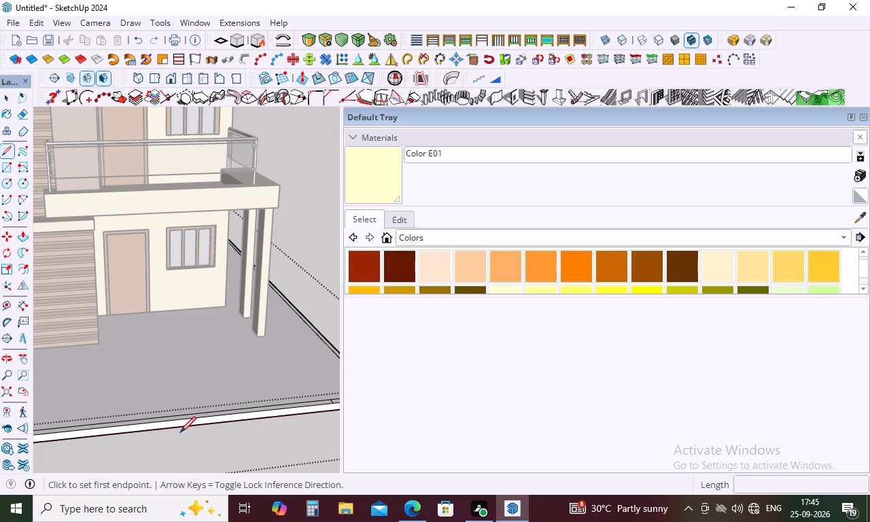
{"action": "left_click", "coordinate": [145, 421]}
{"action": "scroll", "coordinate": [144, 415], "scroll_direction": "up", "scroll_amount": 4}
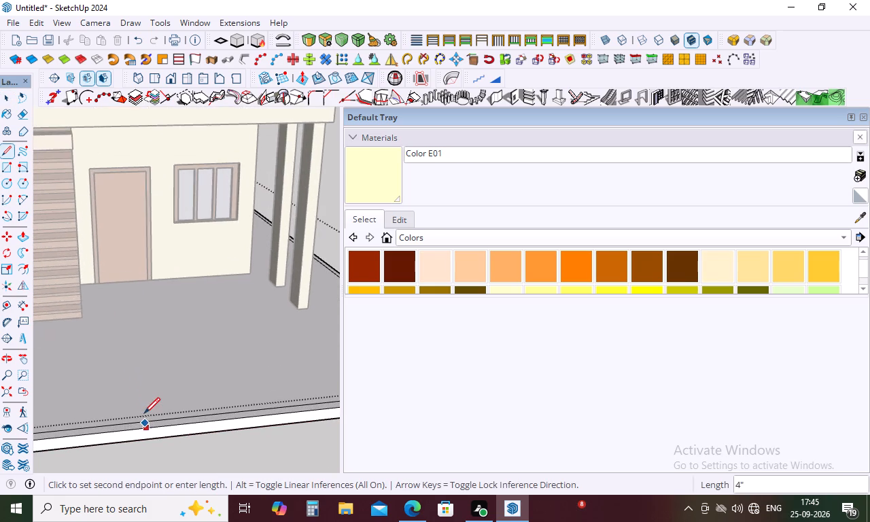
{"action": "scroll", "coordinate": [150, 445], "scroll_direction": "up", "scroll_amount": 7}
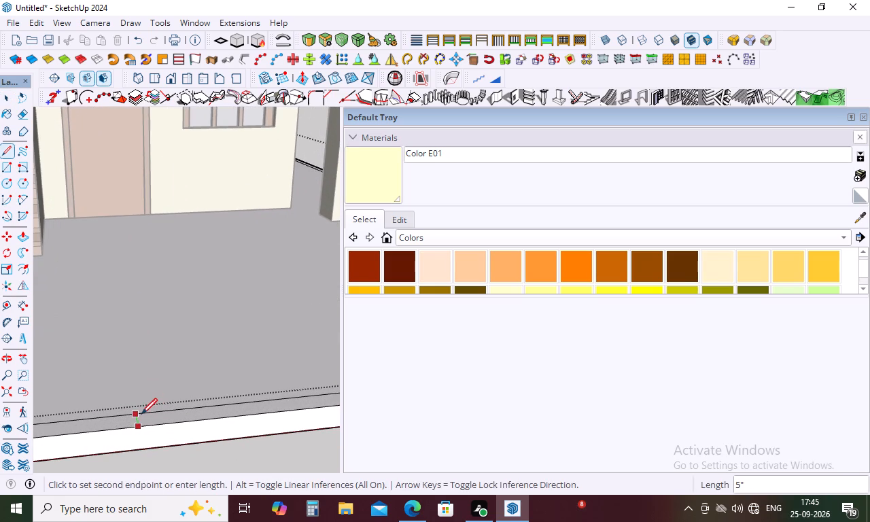
{"action": "left_click", "coordinate": [141, 414]}
{"action": "scroll", "coordinate": [152, 374], "scroll_direction": "down", "scroll_amount": 11}
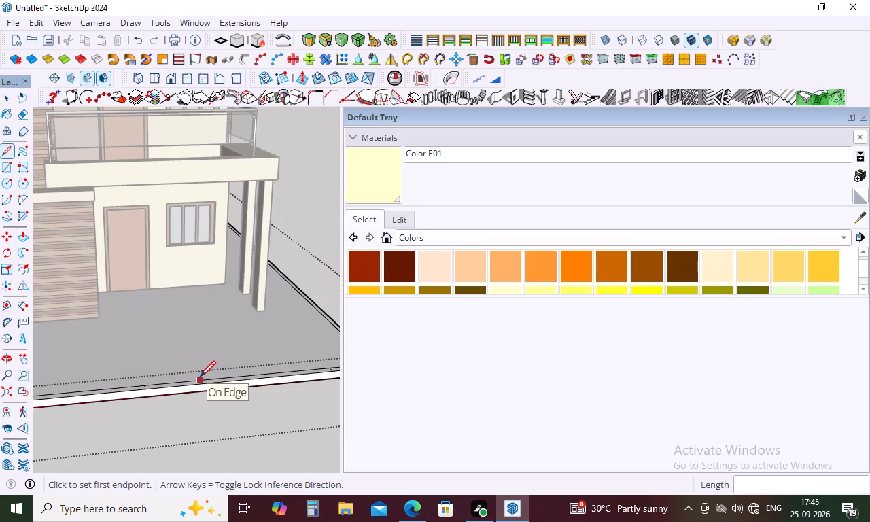
{"action": "key", "text": "space"}
Erase the front border's inner edge between the two dividing lines to form the front opening.
{"action": "type", "text": "e"}
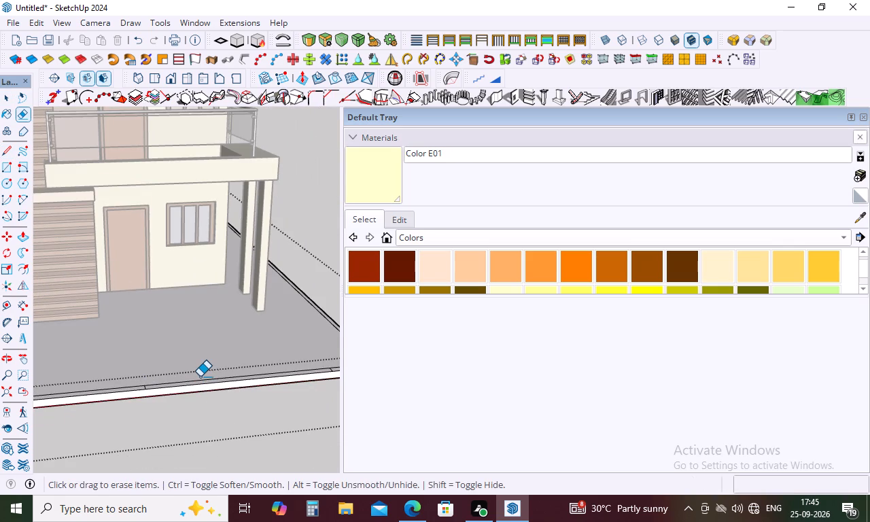
{"action": "scroll", "coordinate": [206, 387], "scroll_direction": "up", "scroll_amount": 9}
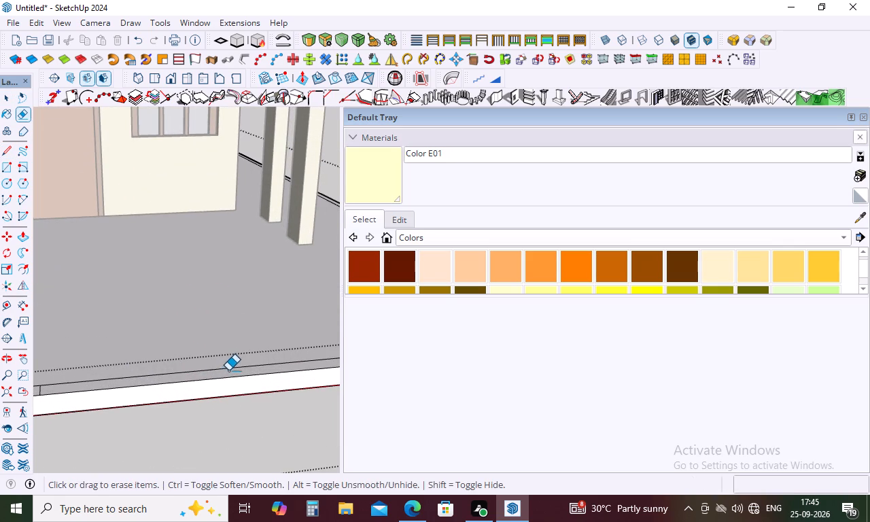
{"action": "left_click", "coordinate": [228, 370]}
{"action": "scroll", "coordinate": [219, 352], "scroll_direction": "down", "scroll_amount": 14}
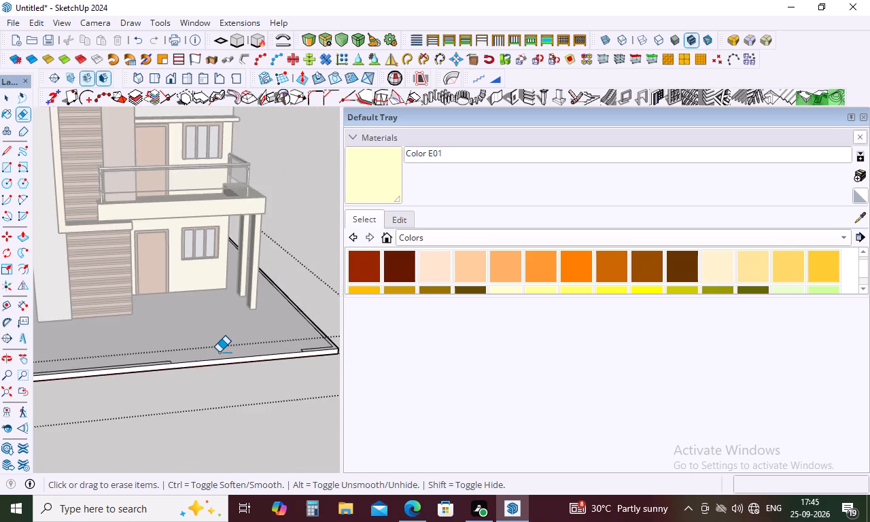
{"action": "scroll", "coordinate": [219, 352], "scroll_direction": "down", "scroll_amount": 4}
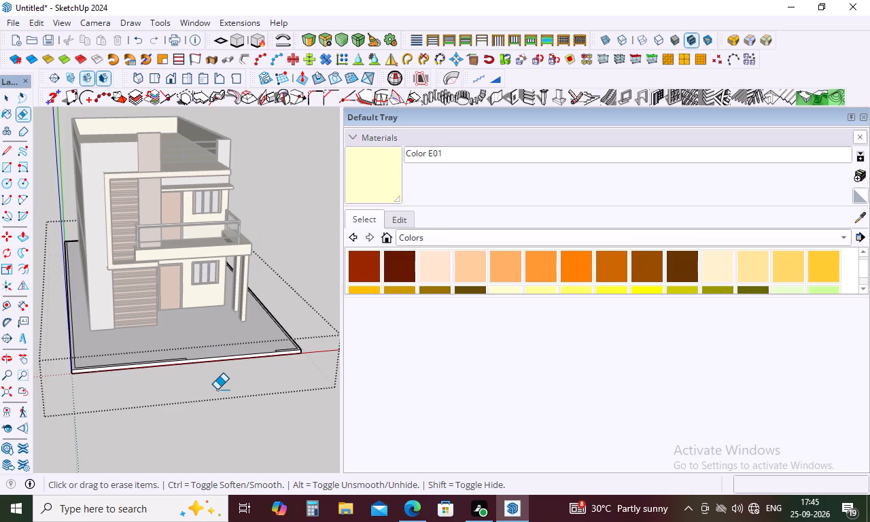
{"action": "key", "text": "space"}
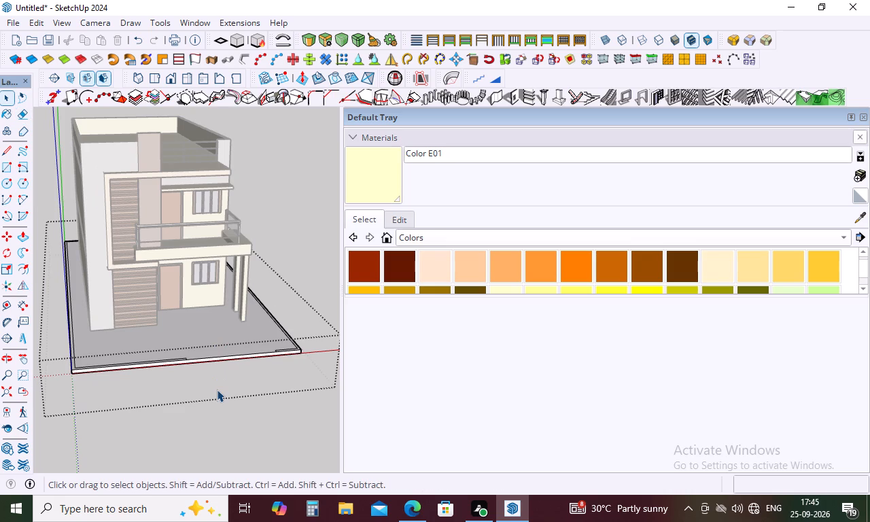
Raise the slab's border strip into a boundary wall about 4' 8" high, judging the height against the reference image.
{"action": "key", "text": "p"}
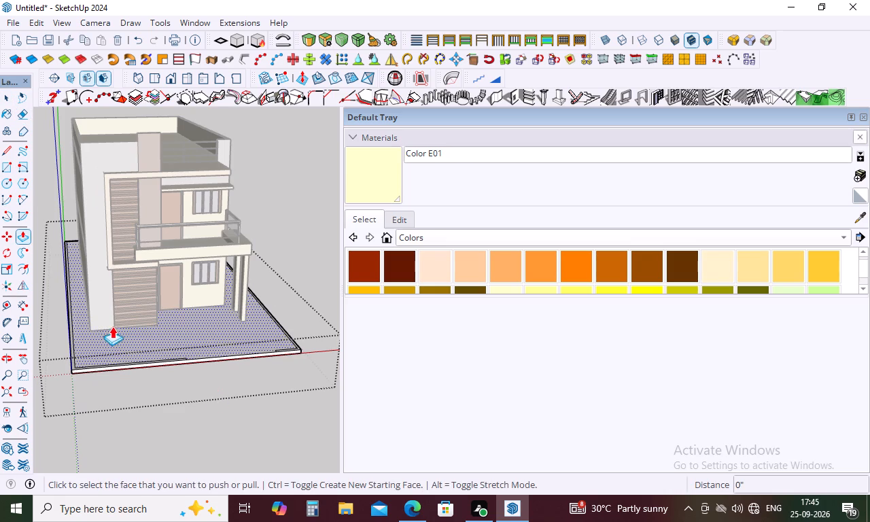
{"action": "scroll", "coordinate": [116, 330], "scroll_direction": "up", "scroll_amount": 5}
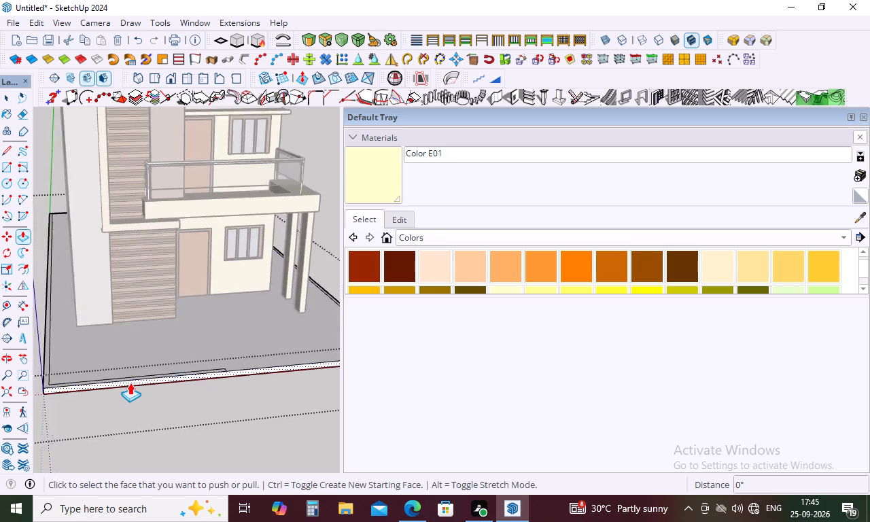
{"action": "scroll", "coordinate": [130, 383], "scroll_direction": "up", "scroll_amount": 4}
{"action": "left_click", "coordinate": [132, 377]}
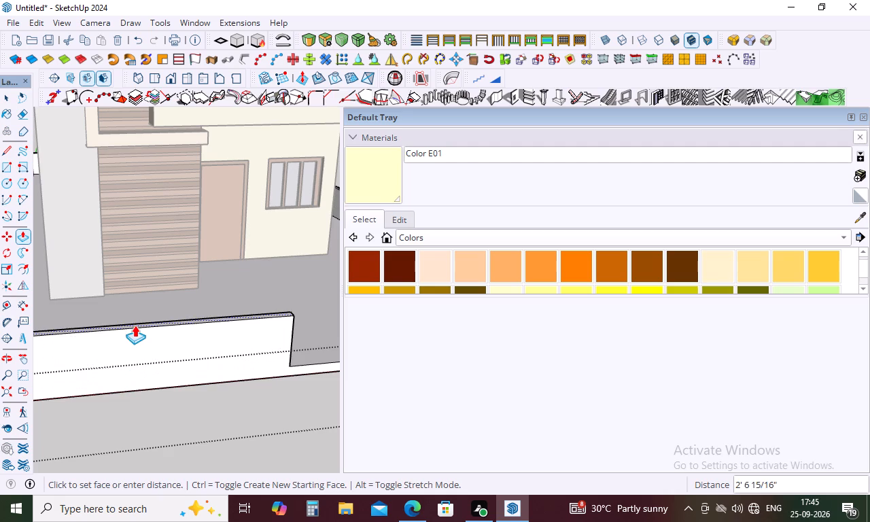
{"action": "scroll", "coordinate": [164, 302], "scroll_direction": "down", "scroll_amount": 10}
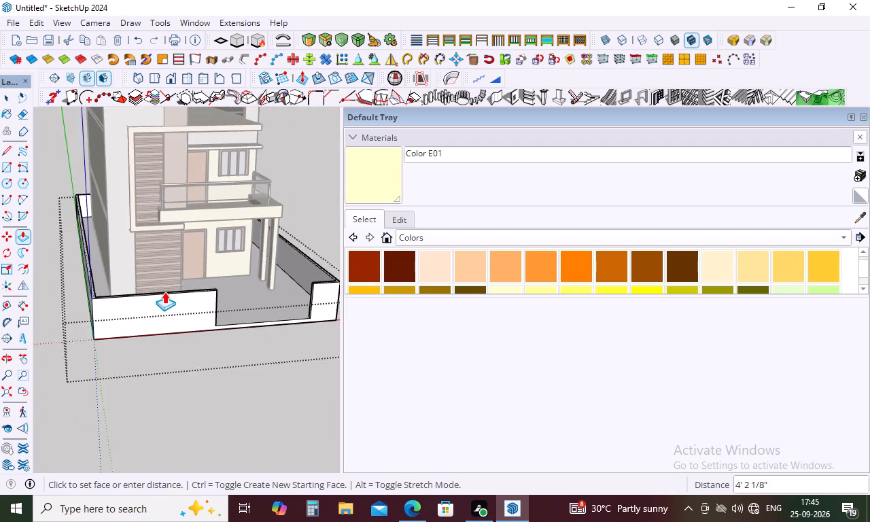
{"action": "scroll", "coordinate": [158, 283], "scroll_direction": "down", "scroll_amount": 10}
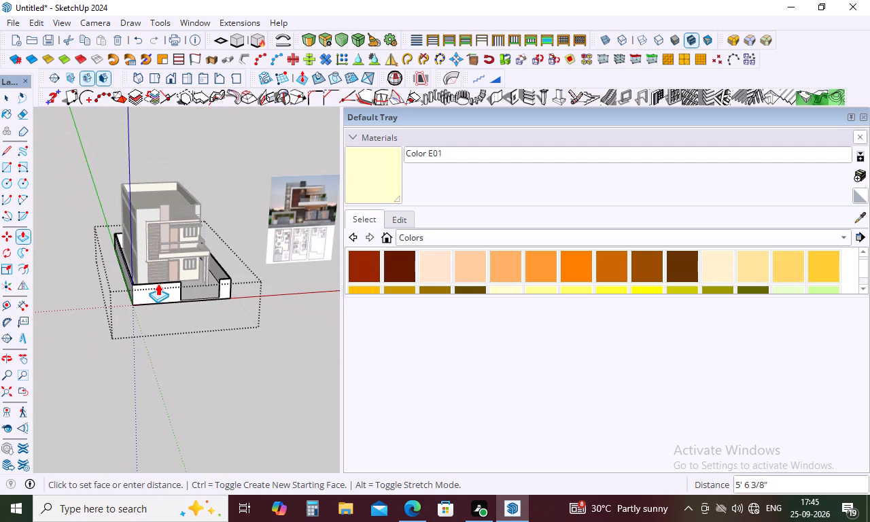
{"action": "scroll", "coordinate": [326, 218], "scroll_direction": "up", "scroll_amount": 10}
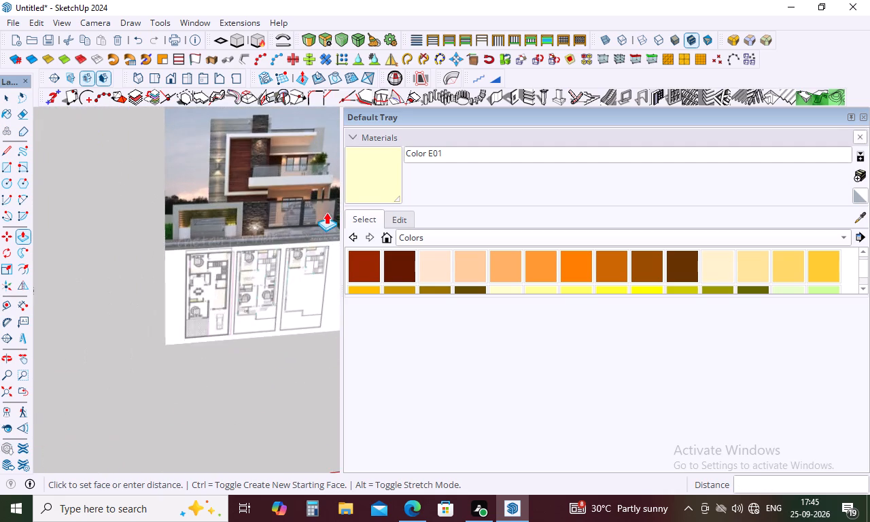
{"action": "scroll", "coordinate": [326, 212], "scroll_direction": "up", "scroll_amount": 5}
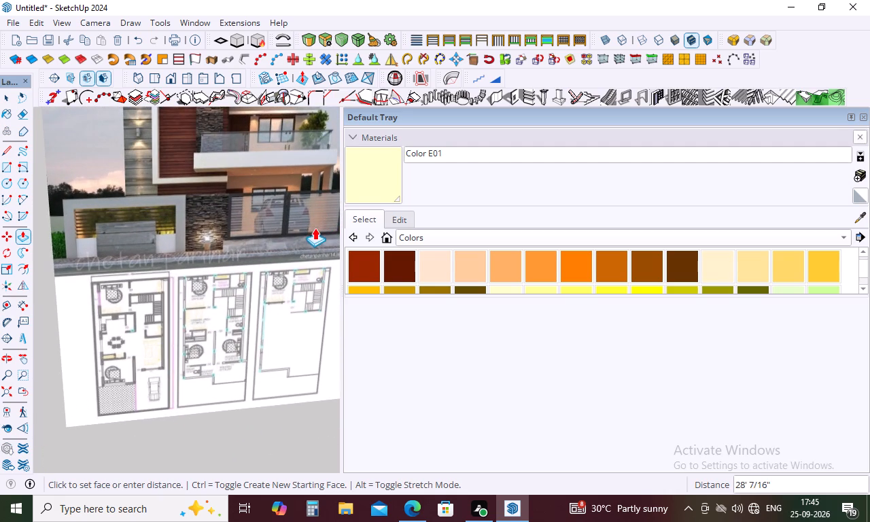
{"action": "scroll", "coordinate": [303, 231], "scroll_direction": "down", "scroll_amount": 3}
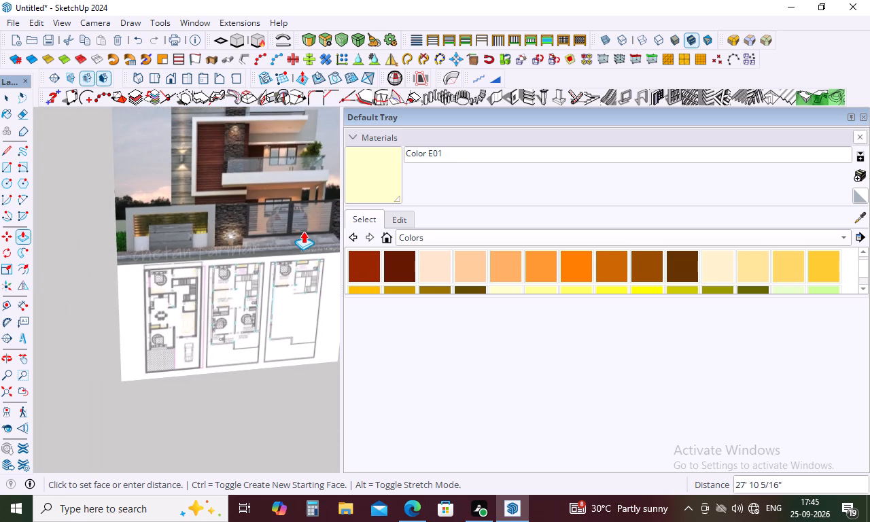
{"action": "scroll", "coordinate": [303, 231], "scroll_direction": "down", "scroll_amount": 15}
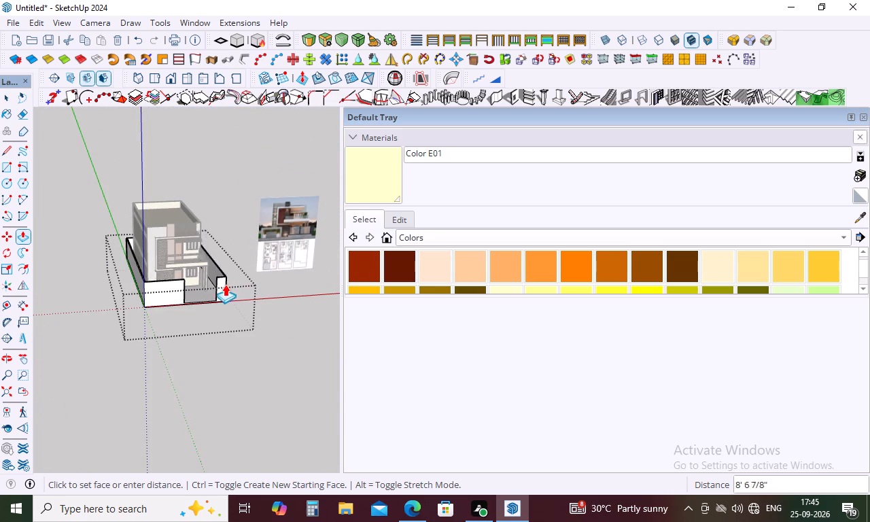
{"action": "scroll", "coordinate": [192, 279], "scroll_direction": "up", "scroll_amount": 6}
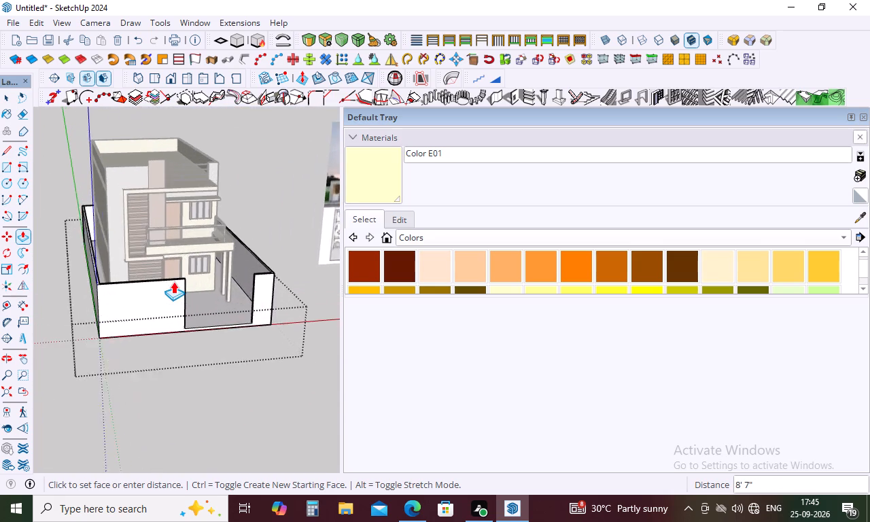
{"action": "scroll", "coordinate": [173, 281], "scroll_direction": "up", "scroll_amount": 2}
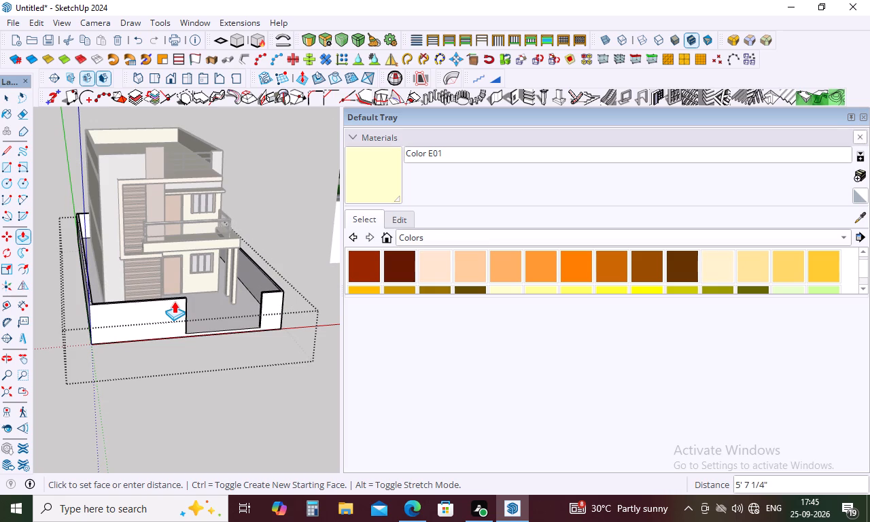
{"action": "middle_click_drag", "start_coordinate": [174, 297], "coordinate": [171, 260]}
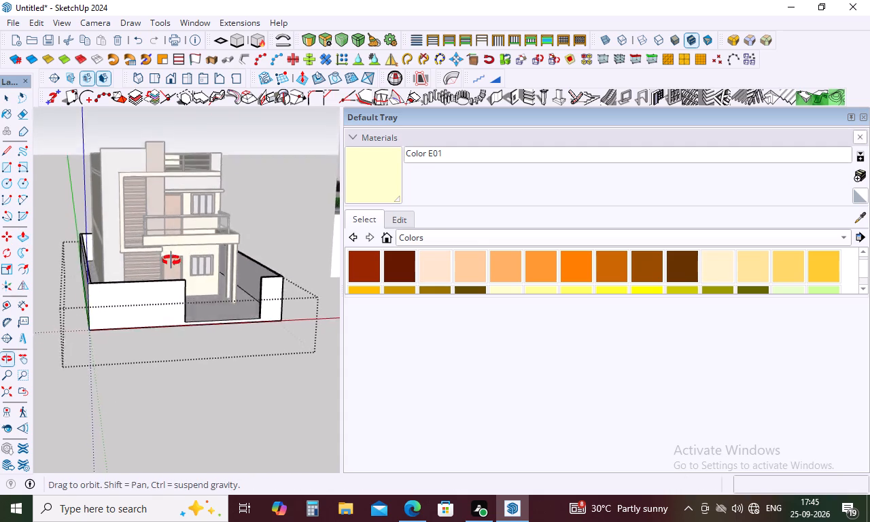
{"action": "middle_click_drag", "start_coordinate": [171, 260], "coordinate": [163, 226]}
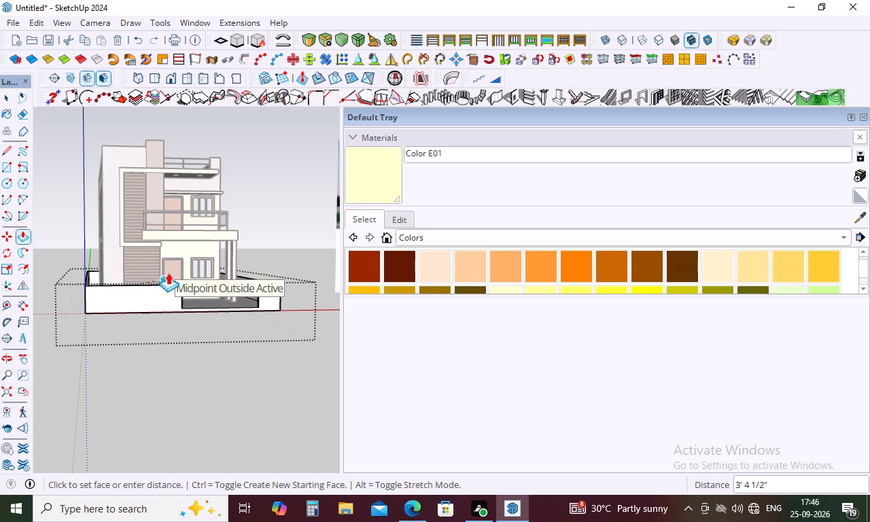
{"action": "scroll", "coordinate": [170, 272], "scroll_direction": "up", "scroll_amount": 3}
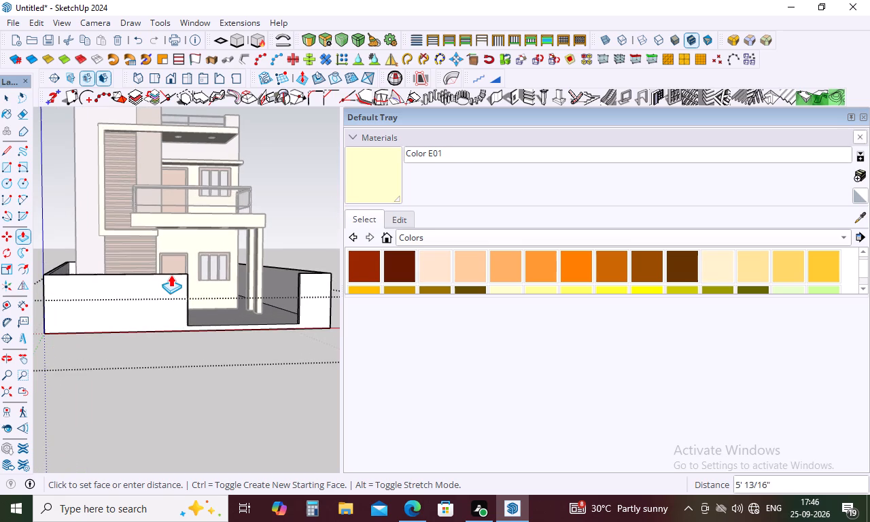
{"action": "left_click", "coordinate": [171, 279]}
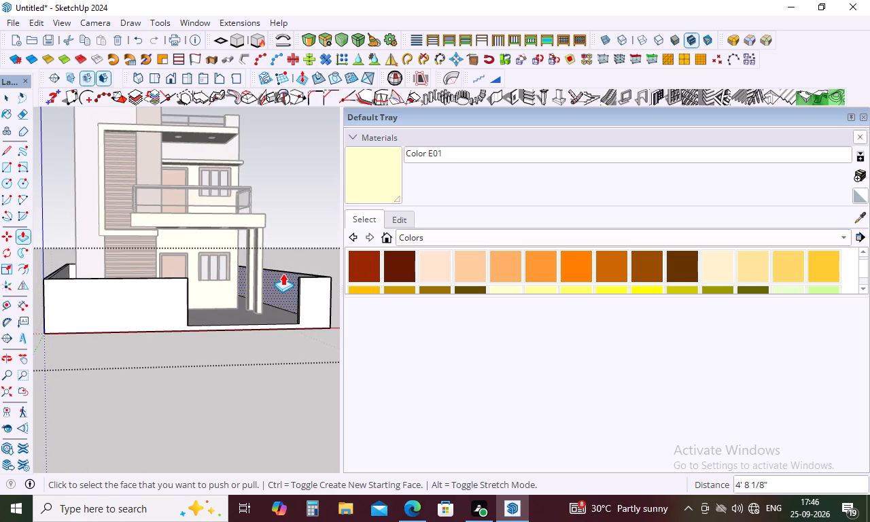
Draw 6" vertical dividing lines down the slab's front face below both ends of the gate opening.
{"action": "key", "text": "space"}
{"action": "key", "text": "l"}
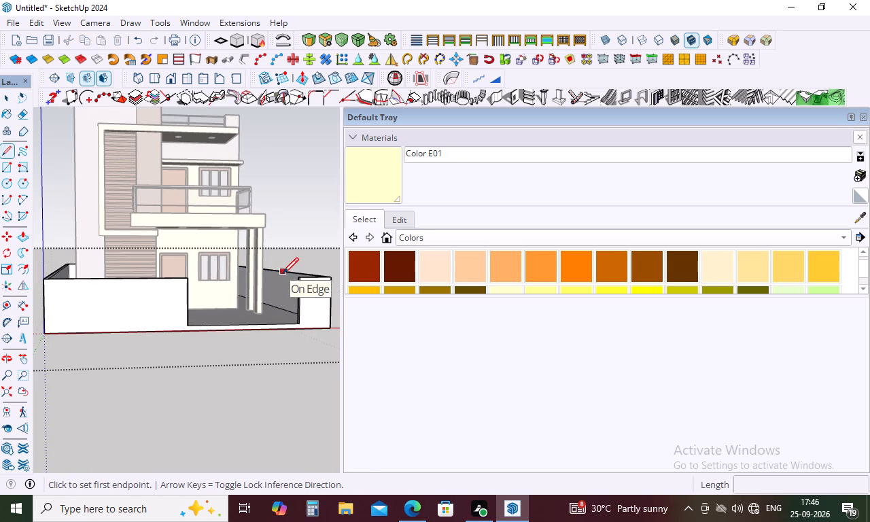
{"action": "scroll", "coordinate": [187, 337], "scroll_direction": "up", "scroll_amount": 15}
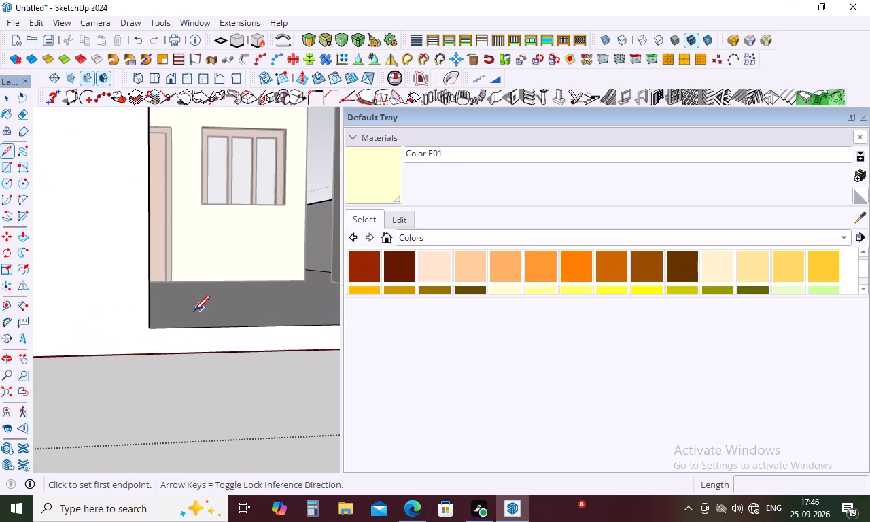
{"action": "left_click", "coordinate": [147, 329]}
{"action": "left_click", "coordinate": [154, 356]}
{"action": "scroll", "coordinate": [77, 275], "scroll_direction": "down", "scroll_amount": 10}
{"action": "scroll", "coordinate": [215, 269], "scroll_direction": "down", "scroll_amount": 5}
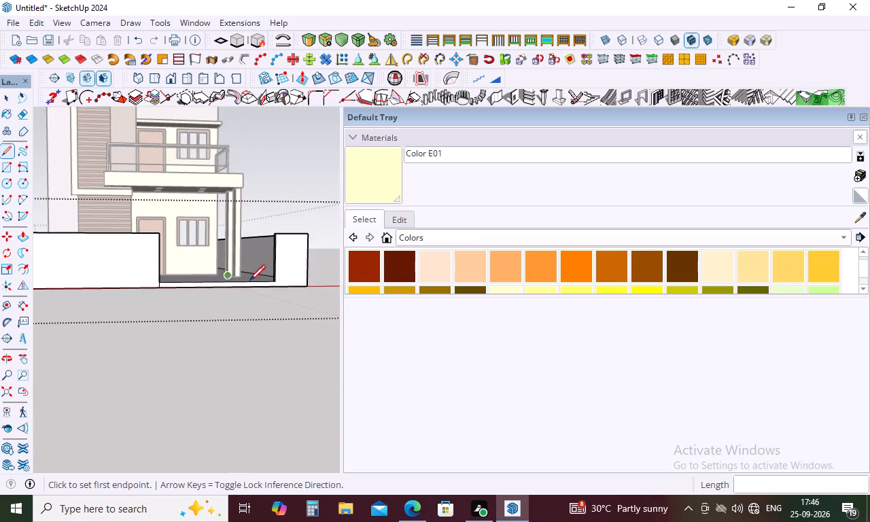
{"action": "scroll", "coordinate": [304, 281], "scroll_direction": "up", "scroll_amount": 16}
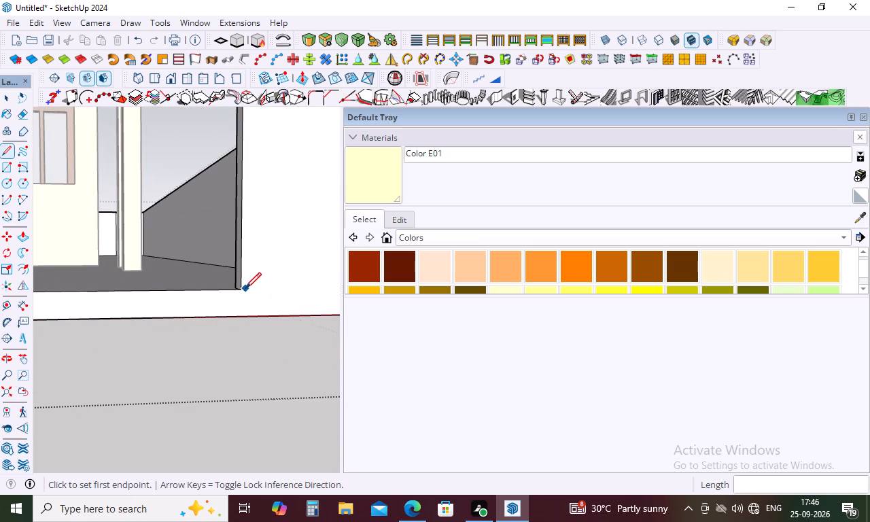
{"action": "left_click", "coordinate": [242, 290]}
{"action": "left_click", "coordinate": [243, 317]}
{"action": "key", "text": "space"}
Pull the slab's front face between the two dividing lines outward slightly to form a projecting threshold at the gate opening.
{"action": "type", "text": "p"}
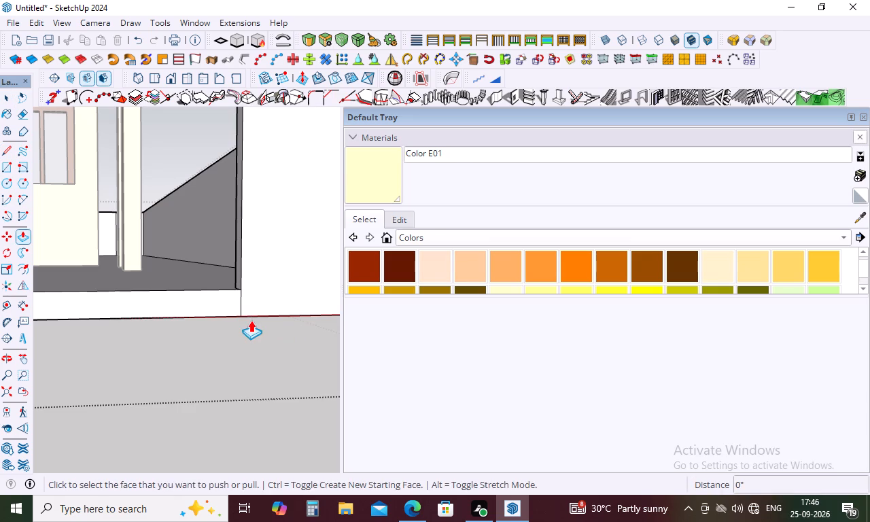
{"action": "left_click", "coordinate": [220, 302]}
{"action": "scroll", "coordinate": [222, 304], "scroll_direction": "down", "scroll_amount": 8}
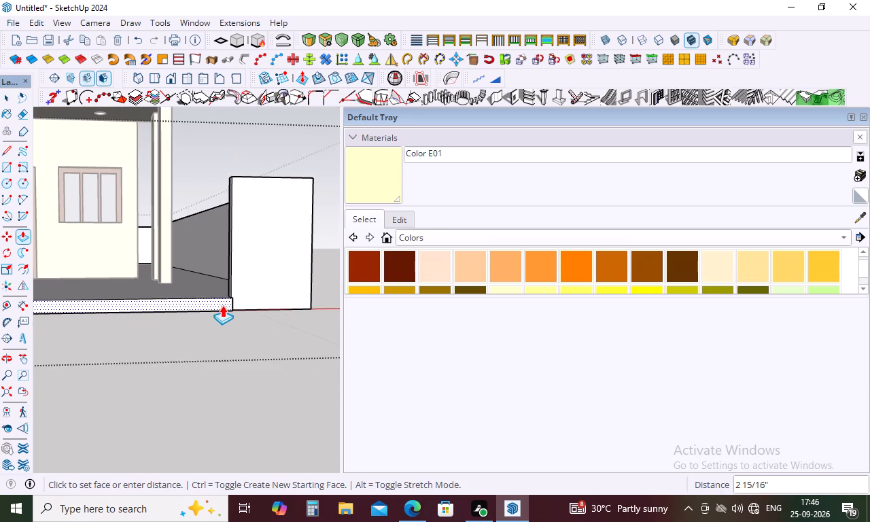
{"action": "left_click", "coordinate": [224, 317]}
{"action": "middle_click_drag", "start_coordinate": [238, 312], "coordinate": [241, 391]}
{"action": "key", "text": "space"}
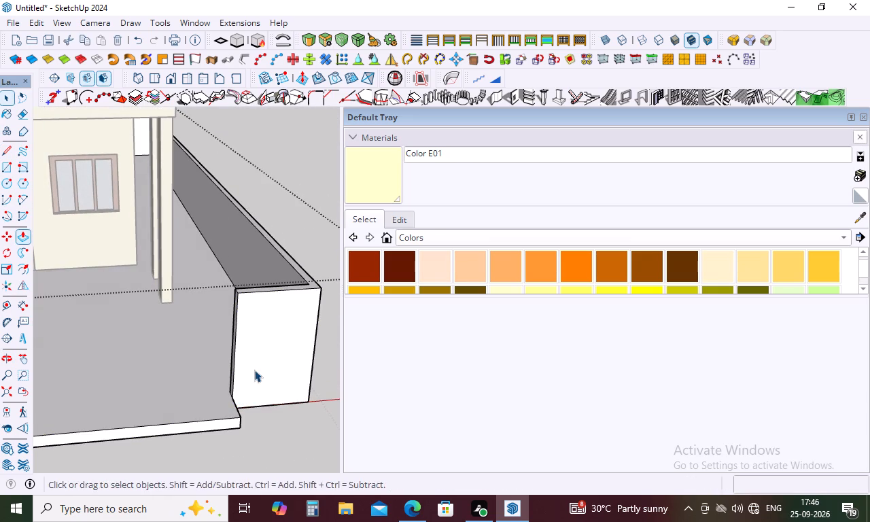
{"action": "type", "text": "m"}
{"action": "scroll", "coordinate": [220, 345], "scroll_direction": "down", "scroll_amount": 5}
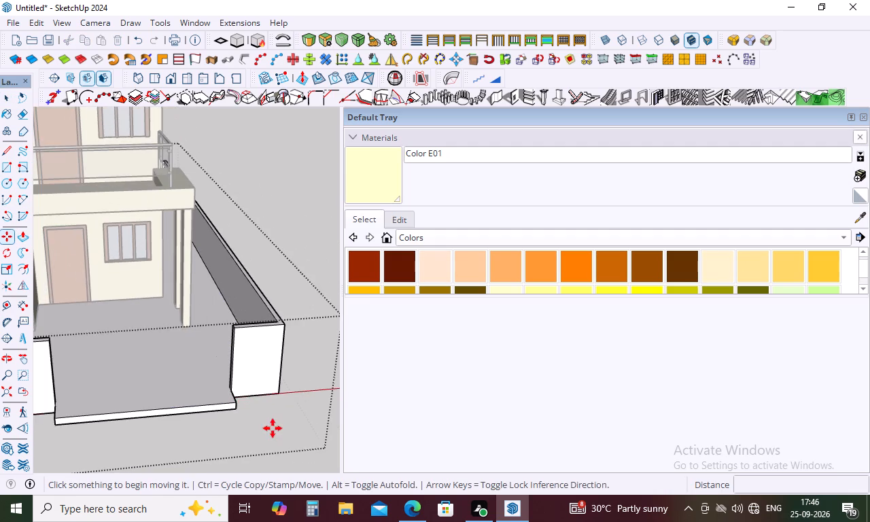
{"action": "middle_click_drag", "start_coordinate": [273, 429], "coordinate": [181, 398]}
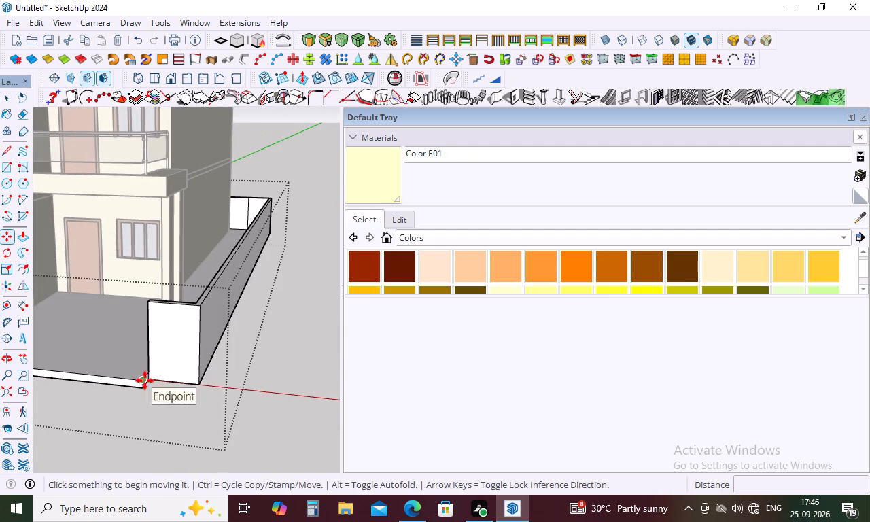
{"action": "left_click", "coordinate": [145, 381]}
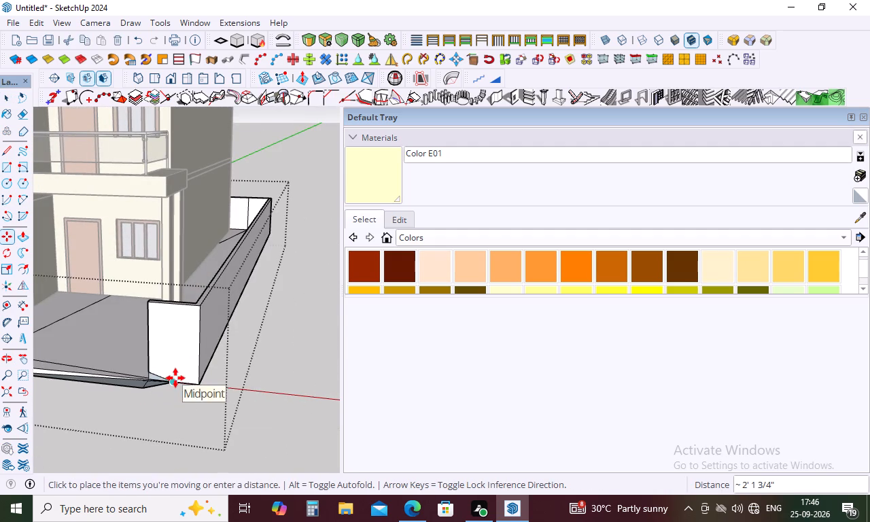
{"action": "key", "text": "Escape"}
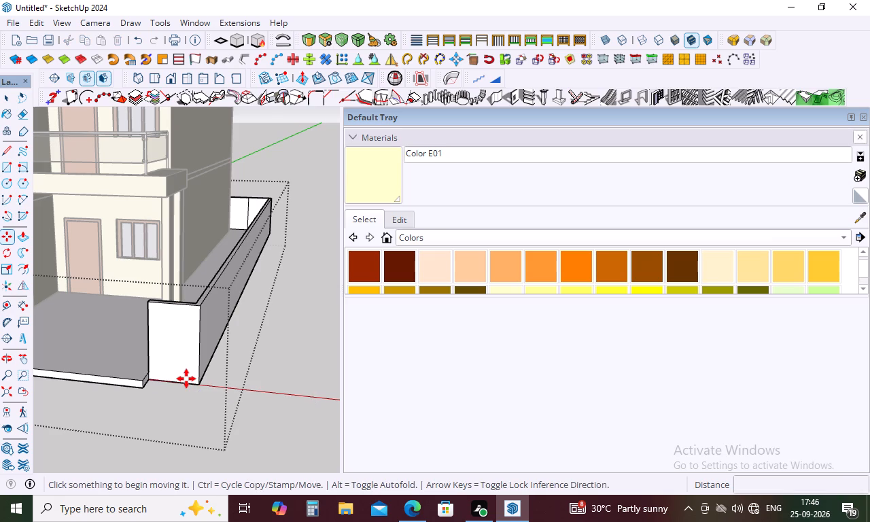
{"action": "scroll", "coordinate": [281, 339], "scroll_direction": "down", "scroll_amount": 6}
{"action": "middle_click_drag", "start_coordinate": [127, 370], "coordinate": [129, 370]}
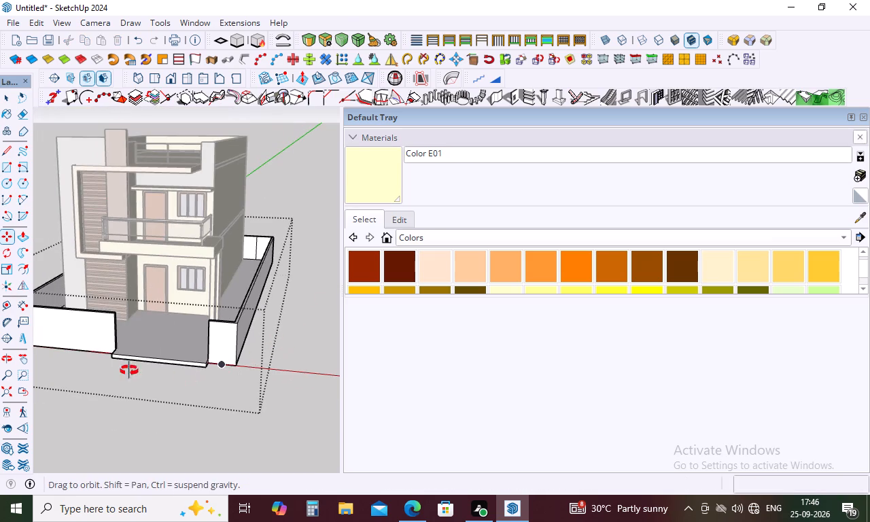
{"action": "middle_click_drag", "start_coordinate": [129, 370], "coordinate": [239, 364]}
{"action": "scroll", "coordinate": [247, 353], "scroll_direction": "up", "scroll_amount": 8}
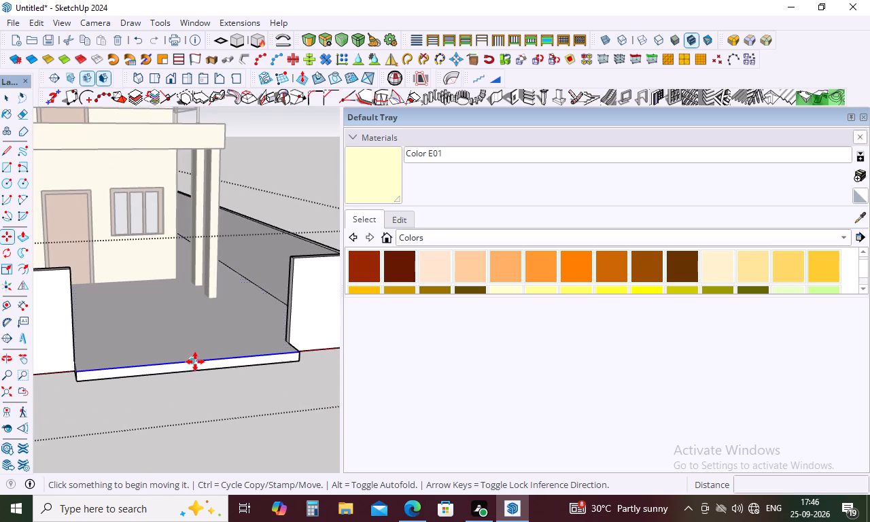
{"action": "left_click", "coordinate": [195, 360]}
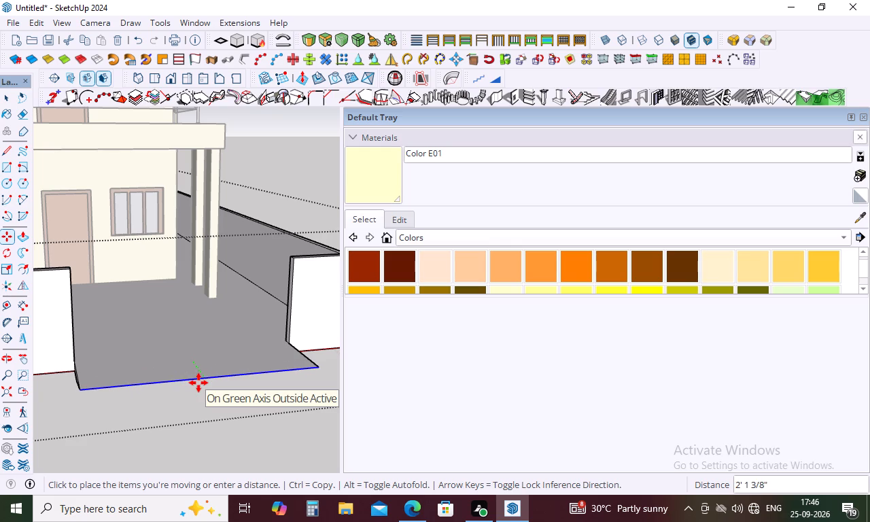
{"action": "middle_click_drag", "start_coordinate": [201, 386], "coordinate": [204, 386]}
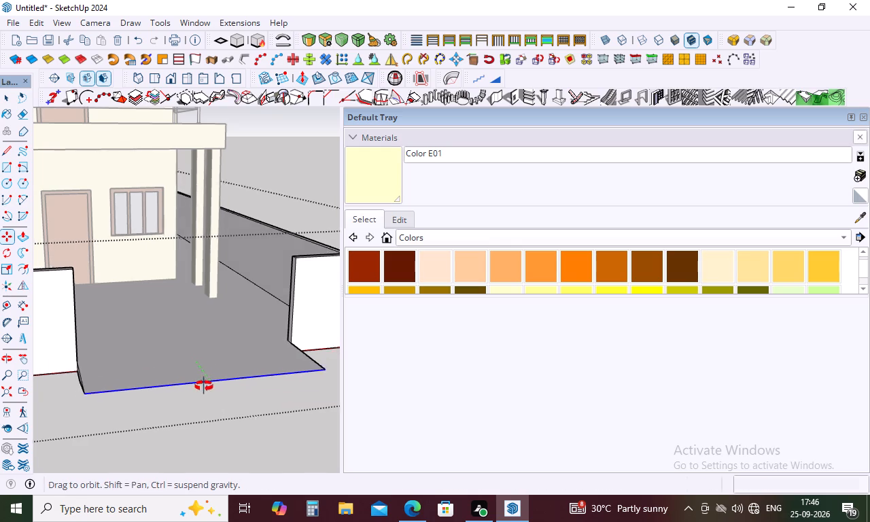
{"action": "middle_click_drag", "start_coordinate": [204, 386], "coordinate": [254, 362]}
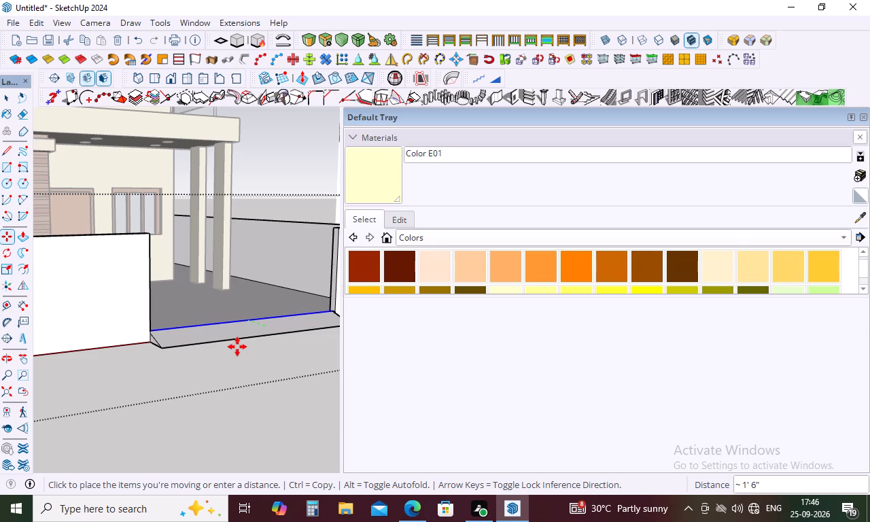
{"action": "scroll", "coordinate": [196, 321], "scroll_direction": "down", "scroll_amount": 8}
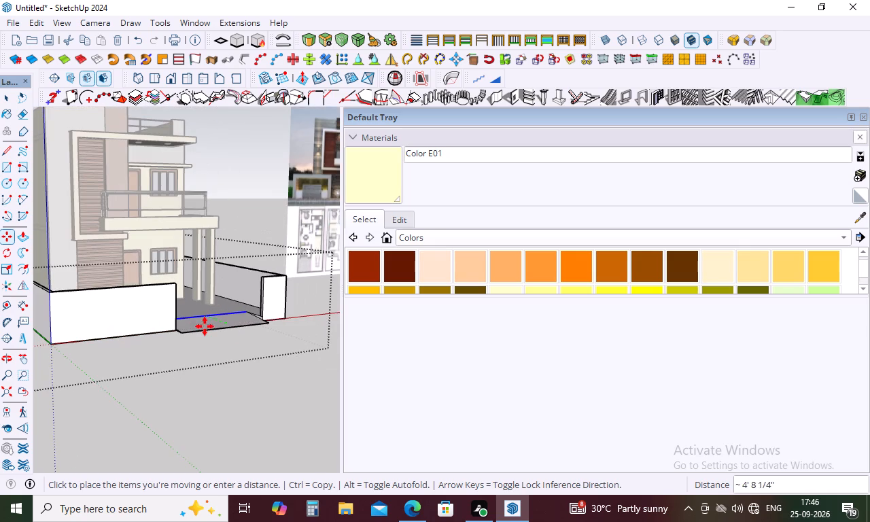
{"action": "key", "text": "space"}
Pull the gate threshold's front face outward by a further 7 1/2" or so.
{"action": "key", "text": "p"}
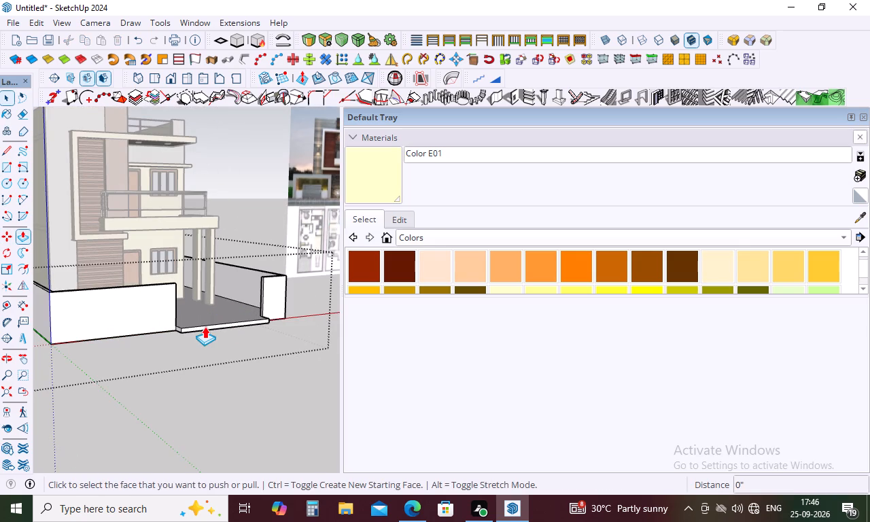
{"action": "scroll", "coordinate": [227, 341], "scroll_direction": "up", "scroll_amount": 10}
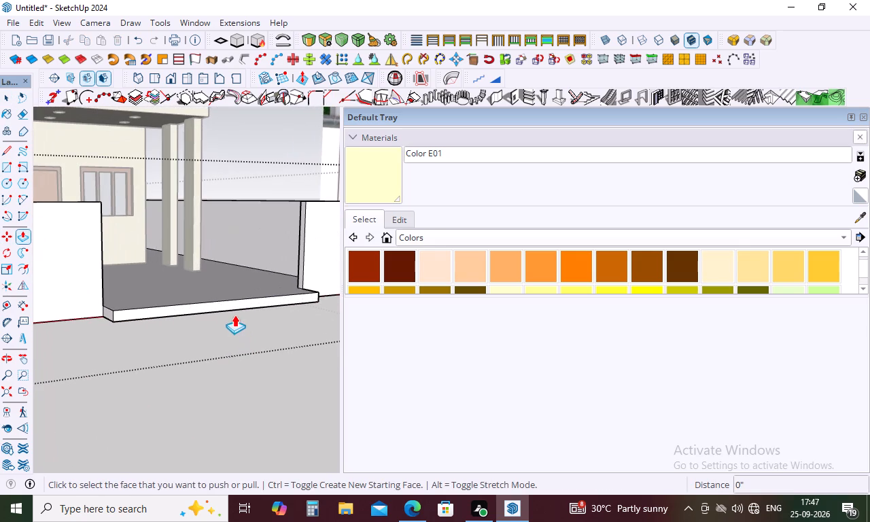
{"action": "left_click", "coordinate": [223, 301]}
{"action": "left_click", "coordinate": [229, 306]}
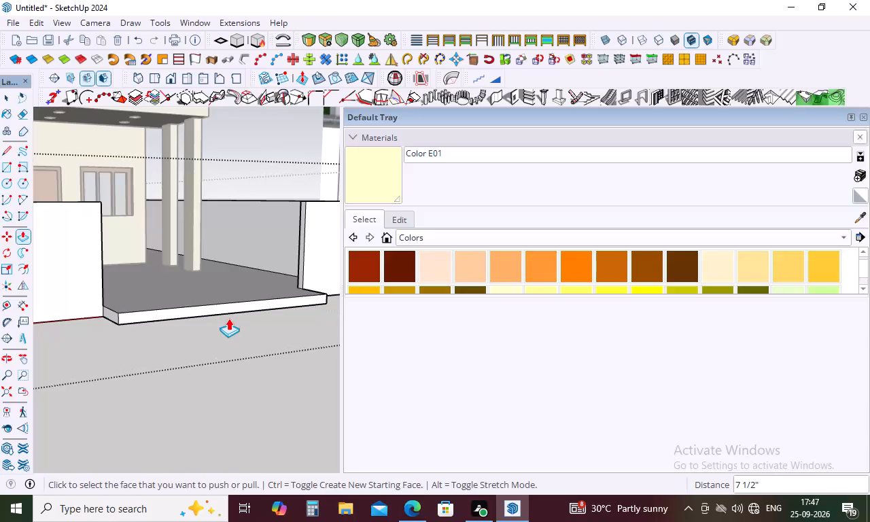
Move the threshold's top front edge back about 2' 3" to the gate line, turning the threshold into a sloped entrance ramp.
{"action": "key", "text": "m"}
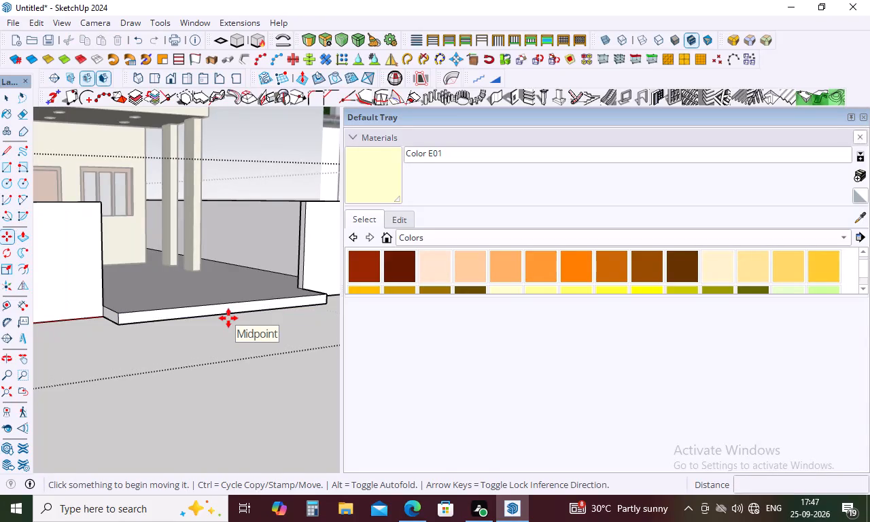
{"action": "middle_click_drag", "start_coordinate": [230, 298], "coordinate": [232, 349]}
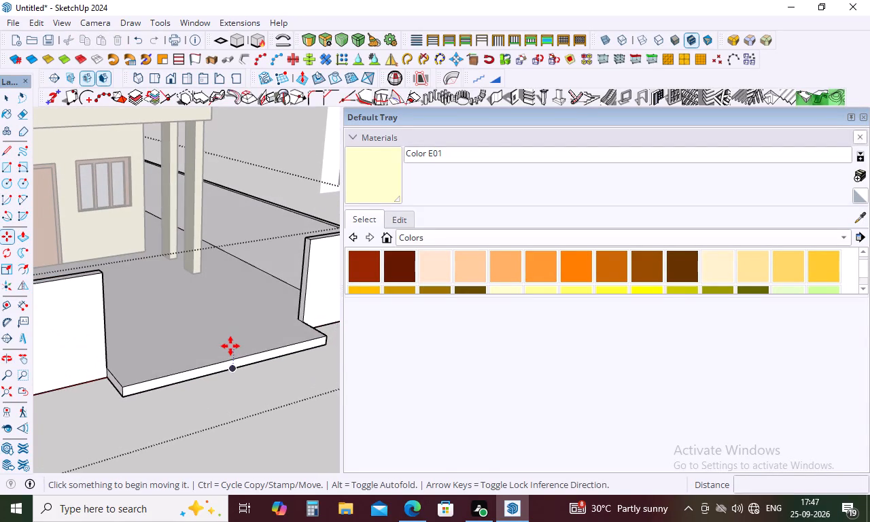
{"action": "left_click", "coordinate": [230, 360]}
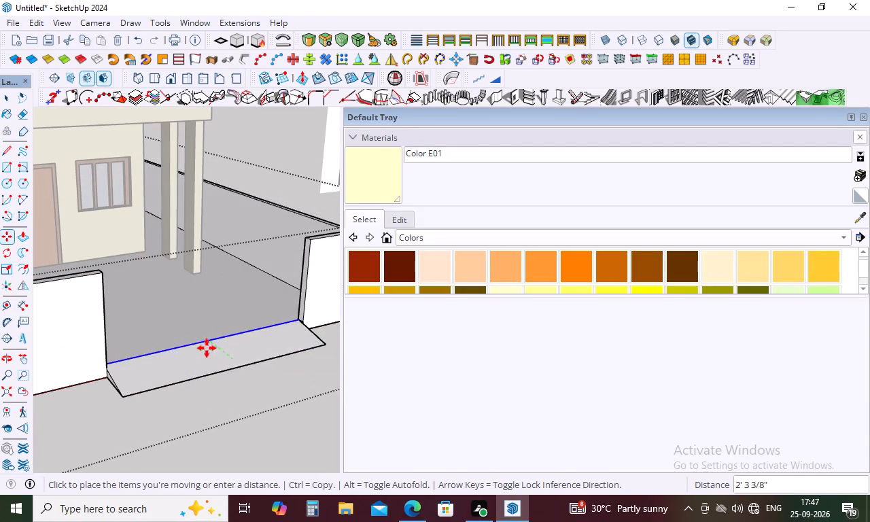
{"action": "left_click", "coordinate": [208, 349]}
{"action": "middle_click", "coordinate": [256, 336]}
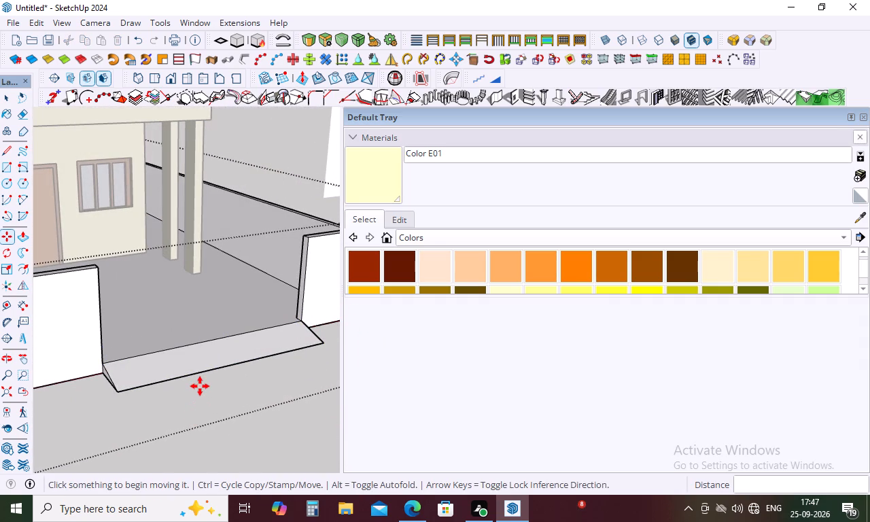
{"action": "key", "text": "space"}
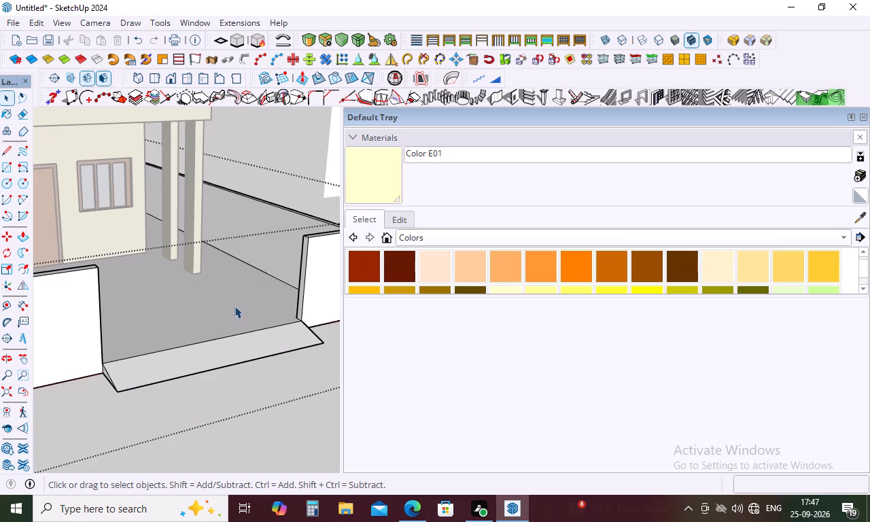
Examine the entrance ramp and boundary wall from several sides and compare them with the reference image's gate and front wall.
{"action": "scroll", "coordinate": [299, 352], "scroll_direction": "down", "scroll_amount": 8}
{"action": "middle_click_drag", "start_coordinate": [302, 351], "coordinate": [135, 319]}
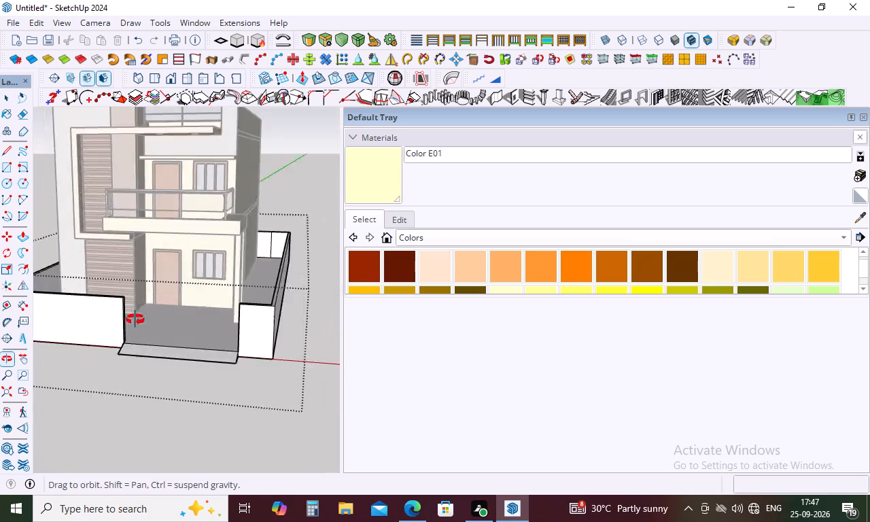
{"action": "middle_click_drag", "start_coordinate": [135, 319], "coordinate": [210, 330]}
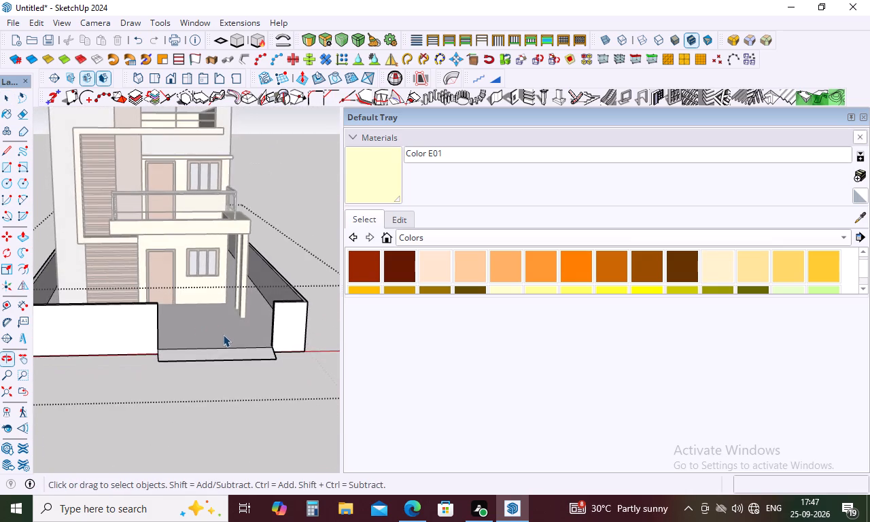
{"action": "scroll", "coordinate": [224, 334], "scroll_direction": "down", "scroll_amount": 15}
{"action": "scroll", "coordinate": [231, 345], "scroll_direction": "up", "scroll_amount": 5}
{"action": "middle_click_drag", "start_coordinate": [233, 344], "coordinate": [235, 345]}
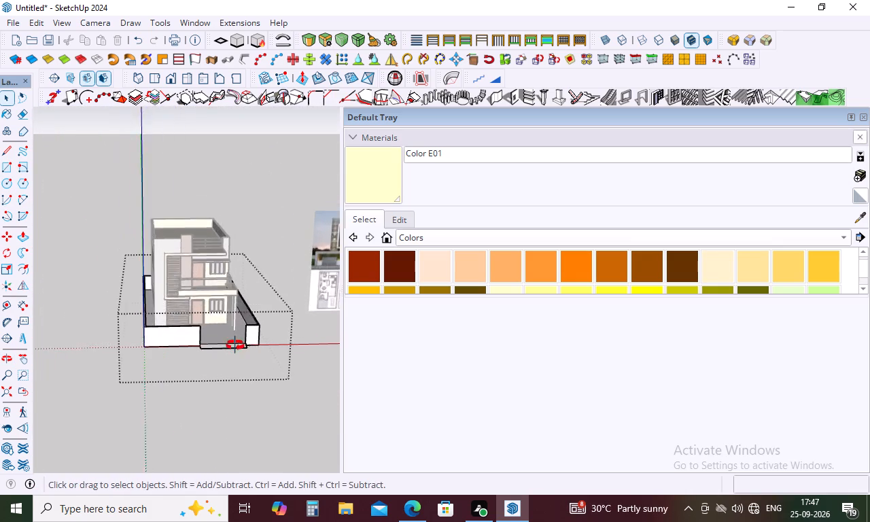
{"action": "middle_click_drag", "start_coordinate": [235, 345], "coordinate": [358, 337]}
{"action": "scroll", "coordinate": [215, 349], "scroll_direction": "up", "scroll_amount": 14}
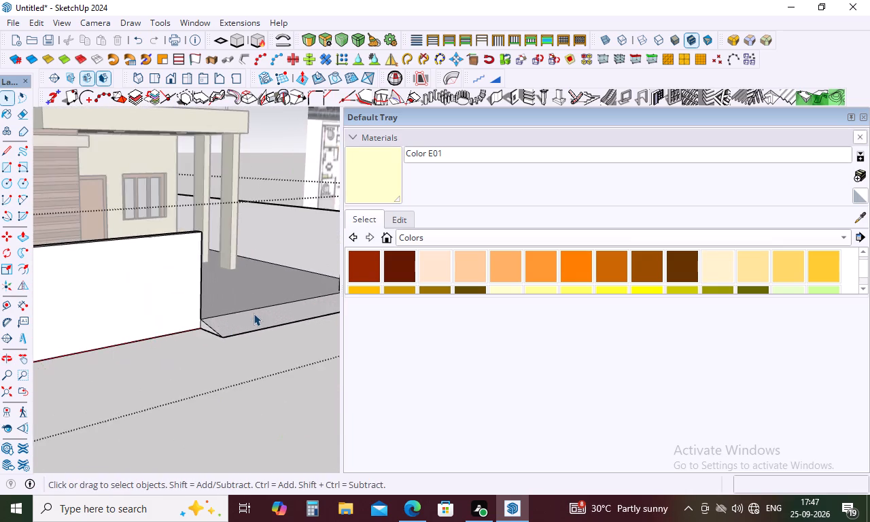
{"action": "scroll", "coordinate": [254, 313], "scroll_direction": "up", "scroll_amount": 10}
{"action": "scroll", "coordinate": [169, 317], "scroll_direction": "down", "scroll_amount": 18}
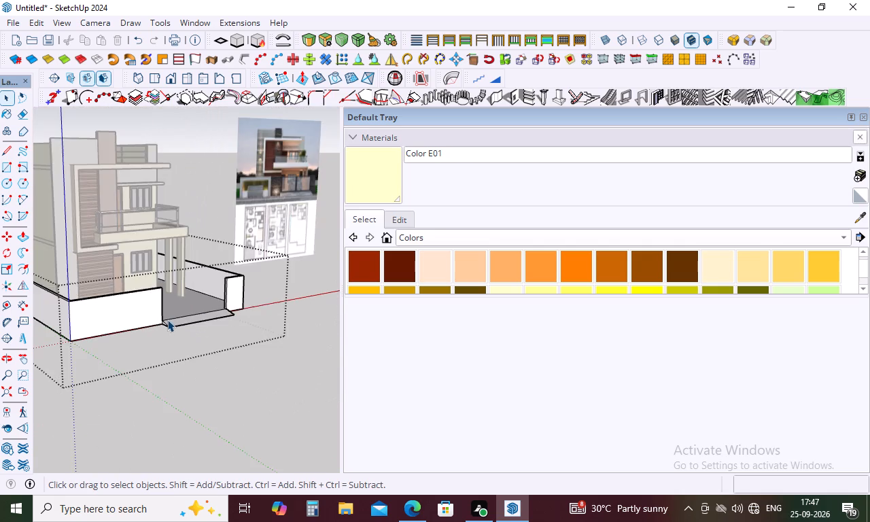
{"action": "scroll", "coordinate": [167, 319], "scroll_direction": "down", "scroll_amount": 6}
{"action": "scroll", "coordinate": [302, 245], "scroll_direction": "up", "scroll_amount": 3}
{"action": "middle_click_drag", "start_coordinate": [298, 243], "coordinate": [253, 344]}
{"action": "scroll", "coordinate": [238, 256], "scroll_direction": "down", "scroll_amount": 11}
{"action": "scroll", "coordinate": [275, 173], "scroll_direction": "up", "scroll_amount": 6}
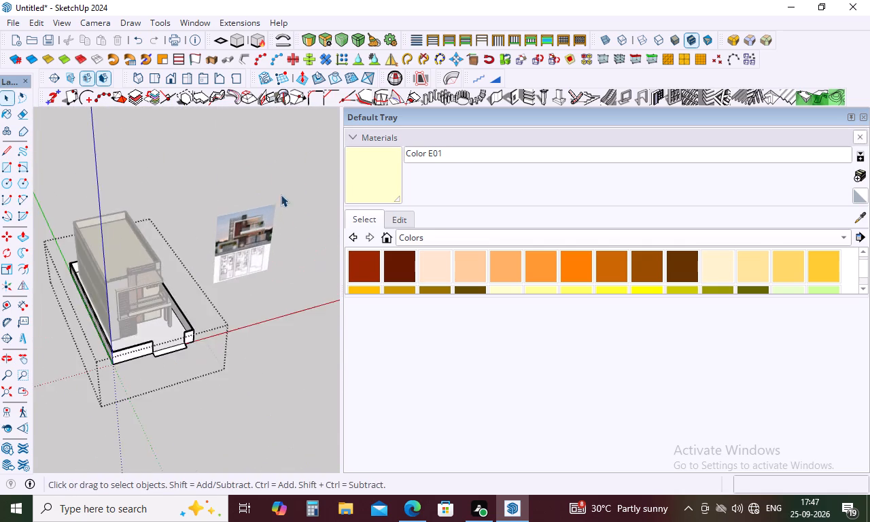
{"action": "scroll", "coordinate": [290, 244], "scroll_direction": "up", "scroll_amount": 11}
{"action": "middle_click_drag", "start_coordinate": [260, 224], "coordinate": [206, 97]}
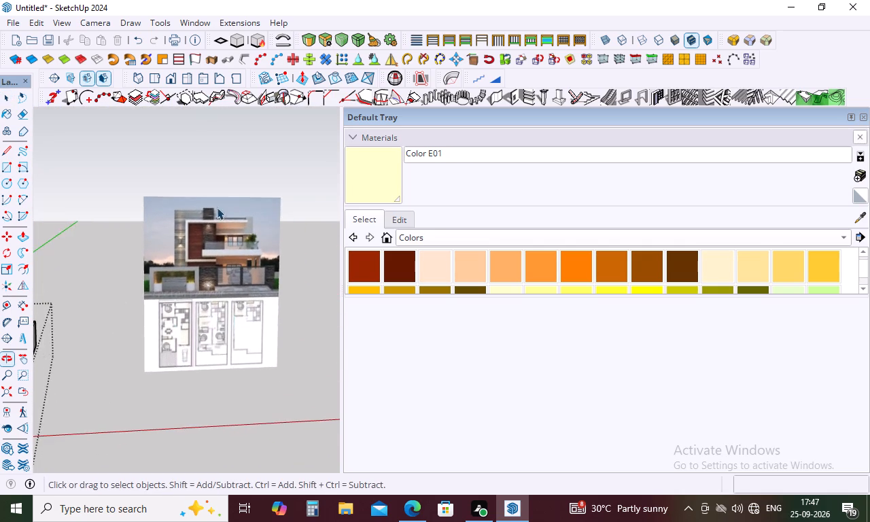
{"action": "scroll", "coordinate": [221, 229], "scroll_direction": "up", "scroll_amount": 6}
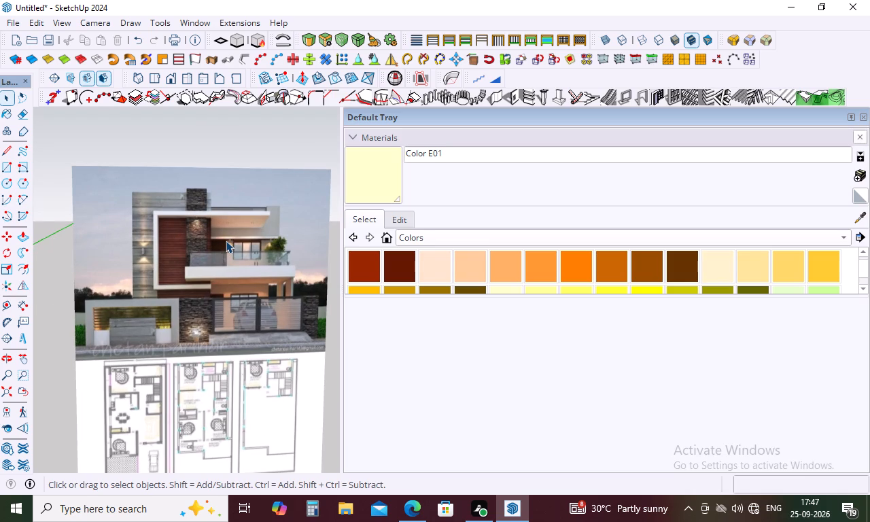
{"action": "scroll", "coordinate": [226, 241], "scroll_direction": "down", "scroll_amount": 4}
{"action": "scroll", "coordinate": [218, 244], "scroll_direction": "up", "scroll_amount": 4}
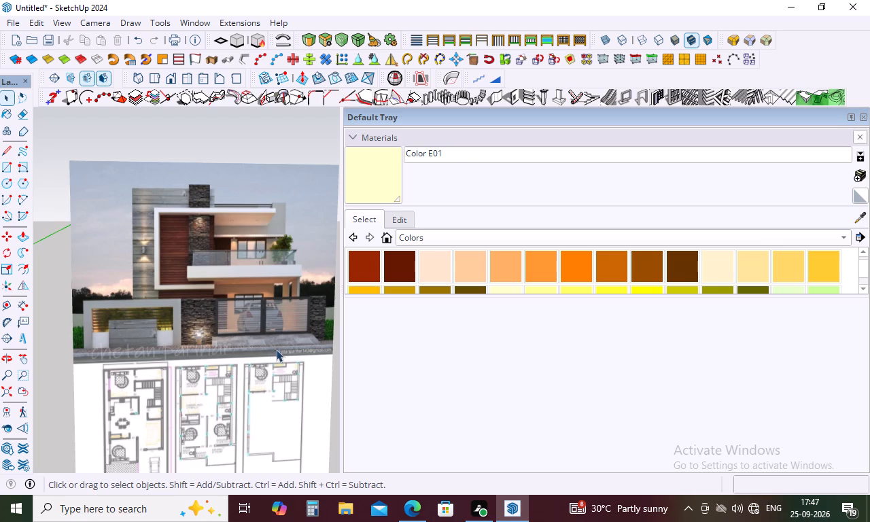
Group all the connected boundary wall, slab and ramp geometry, and leave the enclosing group.
{"action": "scroll", "coordinate": [256, 368], "scroll_direction": "down", "scroll_amount": 11}
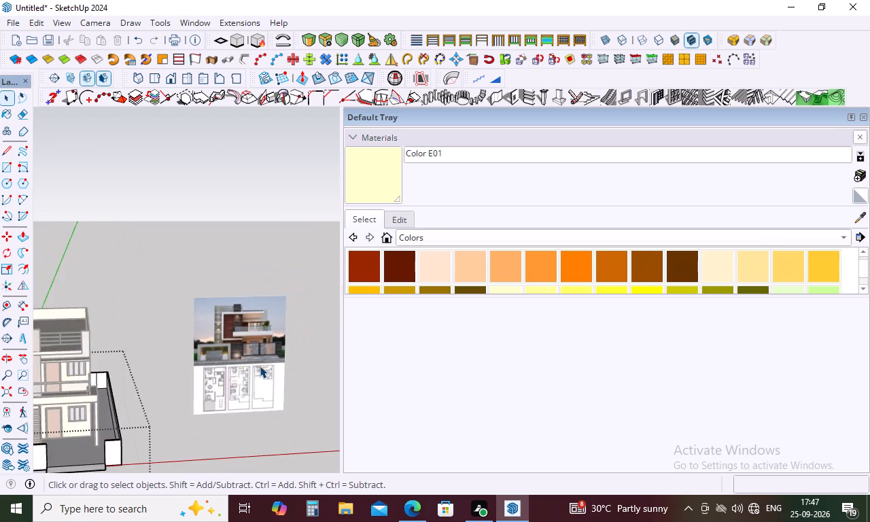
{"action": "scroll", "coordinate": [260, 366], "scroll_direction": "down", "scroll_amount": 4}
{"action": "triple_click", "coordinate": [170, 423]}
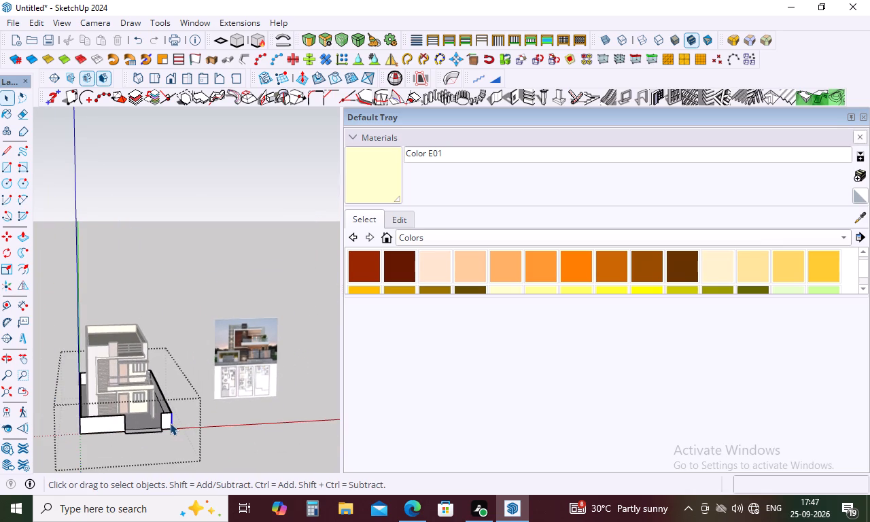
{"action": "double_click", "coordinate": [170, 423]}
{"action": "right_click", "coordinate": [171, 416]}
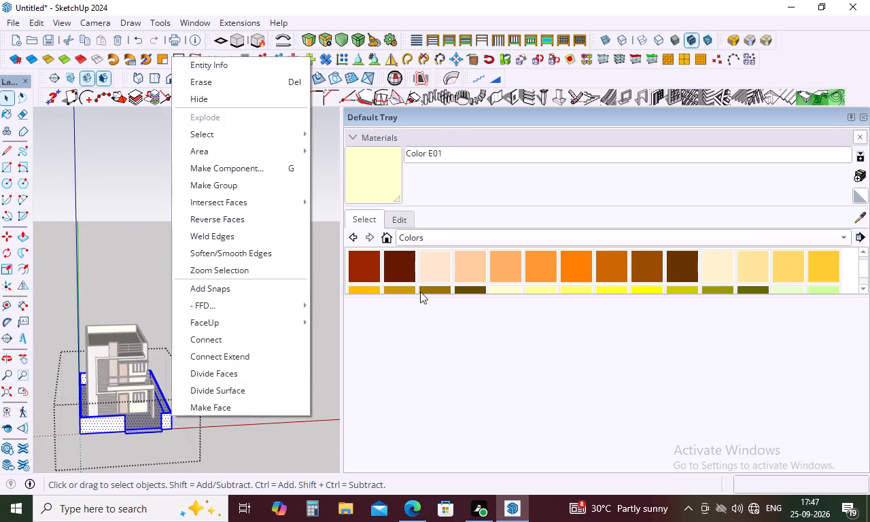
{"action": "left_click", "coordinate": [277, 184]}
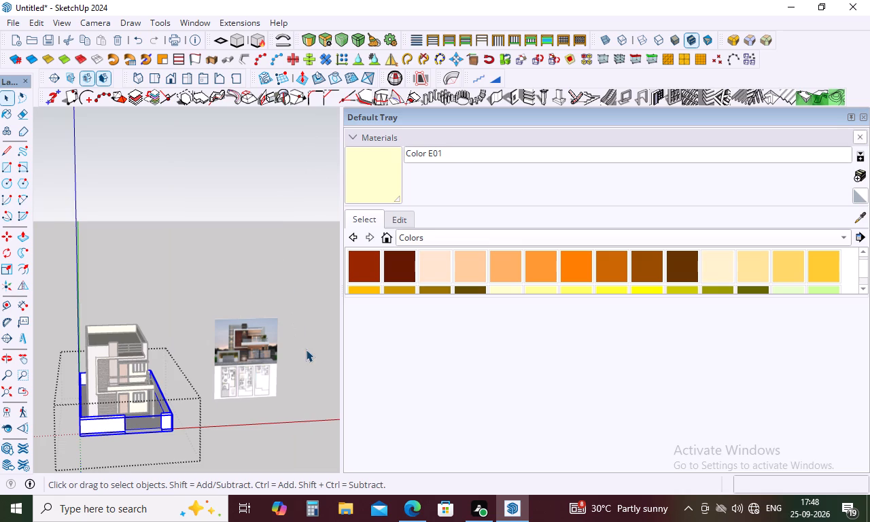
{"action": "left_click", "coordinate": [306, 349]}
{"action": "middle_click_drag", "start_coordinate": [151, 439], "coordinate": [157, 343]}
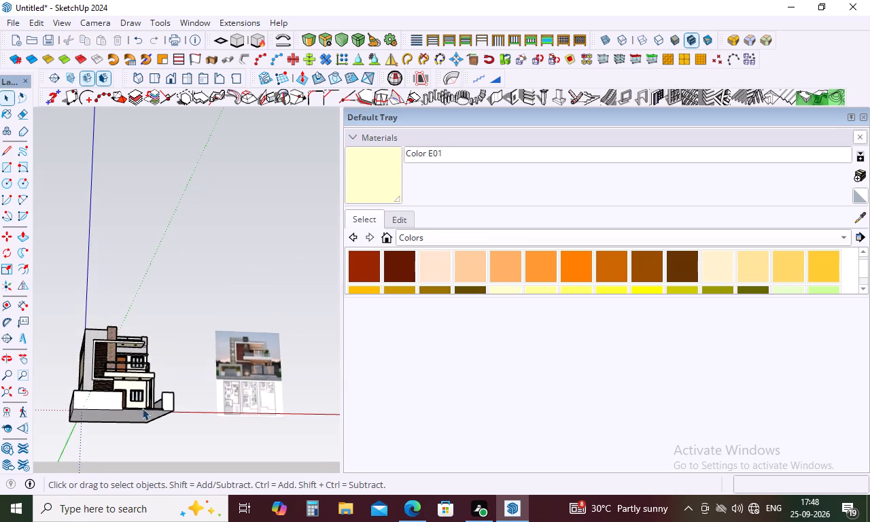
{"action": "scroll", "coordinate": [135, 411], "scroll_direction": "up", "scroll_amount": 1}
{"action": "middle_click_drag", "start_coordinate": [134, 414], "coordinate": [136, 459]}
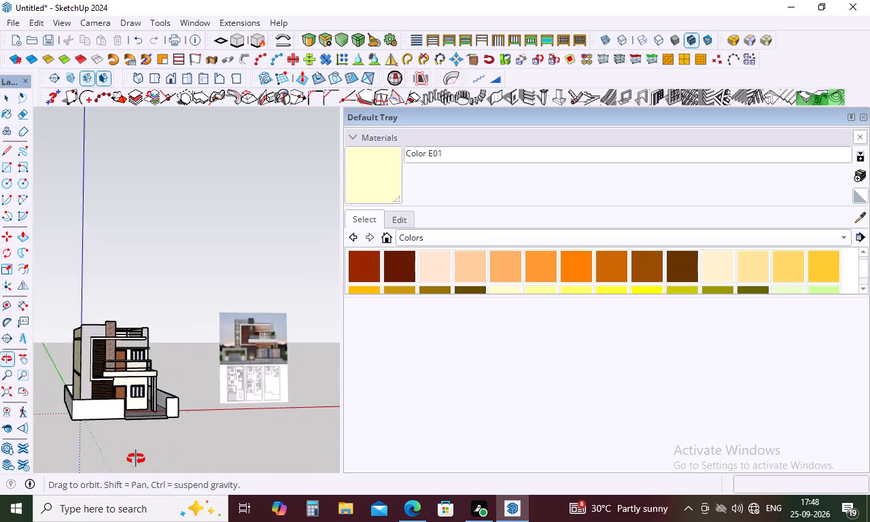
Examine the reference image's facade, front boundary wall and gate, and compare them with the house model's front.
{"action": "middle_click_drag", "start_coordinate": [136, 459], "coordinate": [66, 441]}
{"action": "scroll", "coordinate": [101, 417], "scroll_direction": "up", "scroll_amount": 4}
{"action": "middle_click_drag", "start_coordinate": [174, 423], "coordinate": [174, 423]}
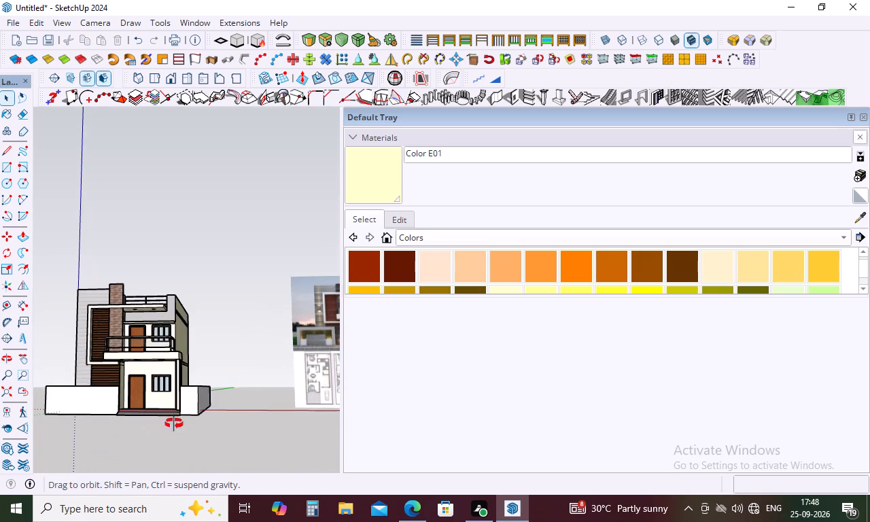
{"action": "middle_click_drag", "start_coordinate": [174, 423], "coordinate": [241, 436]}
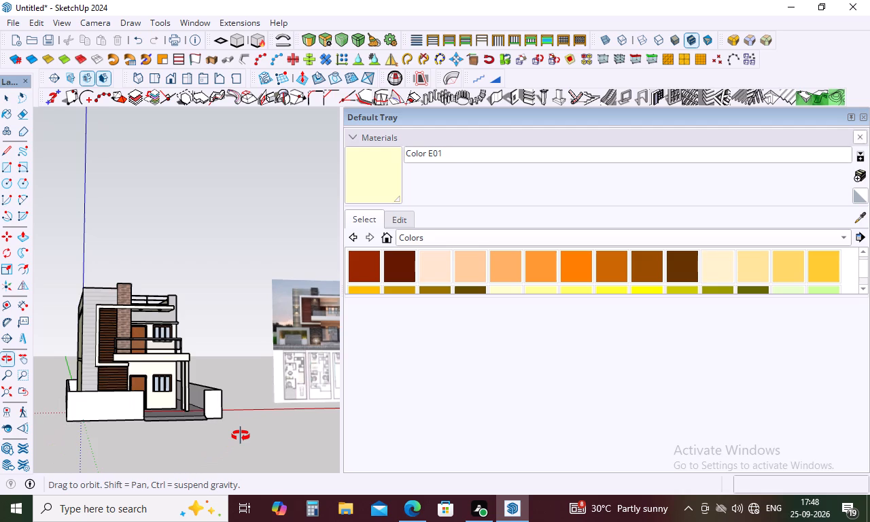
{"action": "middle_click_drag", "start_coordinate": [241, 436], "coordinate": [217, 434]}
{"action": "scroll", "coordinate": [219, 429], "scroll_direction": "down", "scroll_amount": 5}
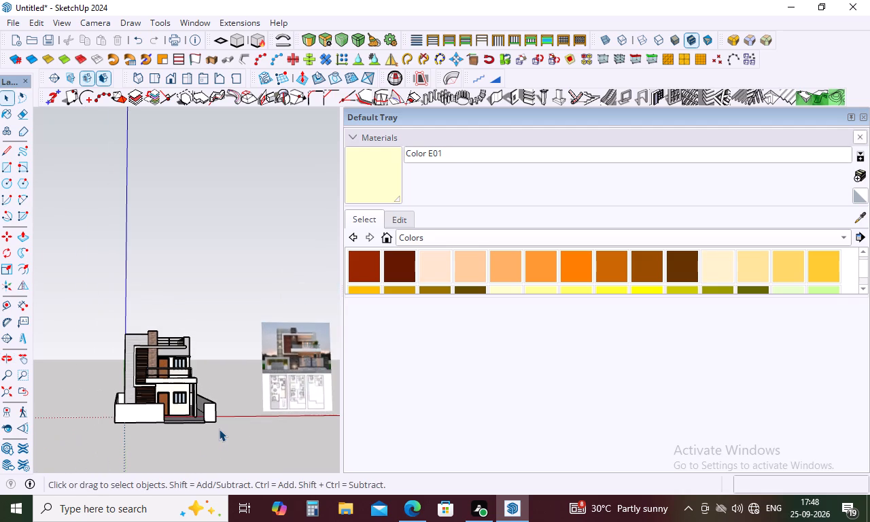
{"action": "left_click", "coordinate": [303, 360]}
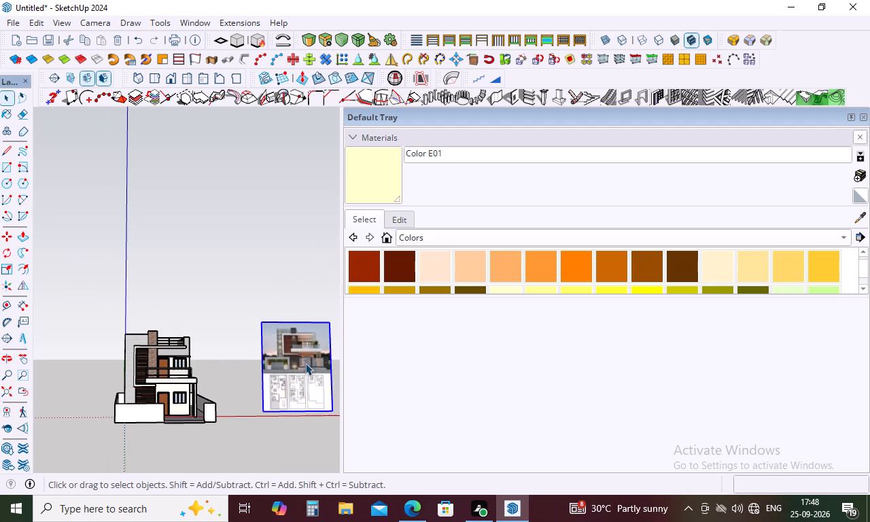
{"action": "scroll", "coordinate": [305, 363], "scroll_direction": "up", "scroll_amount": 20}
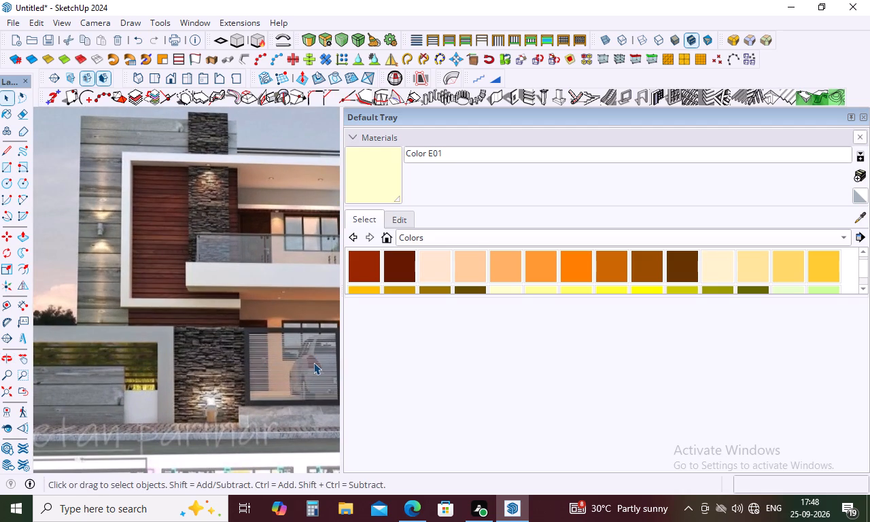
{"action": "scroll", "coordinate": [281, 377], "scroll_direction": "down", "scroll_amount": 3}
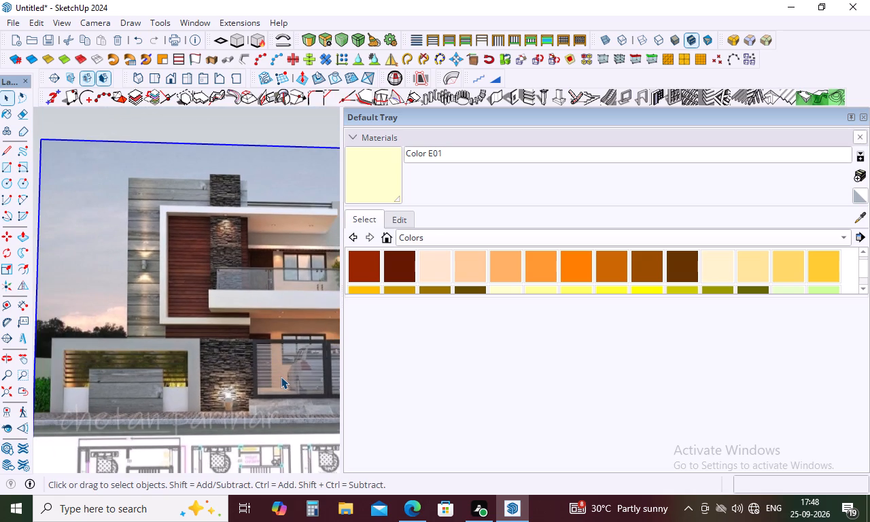
{"action": "middle_click_drag", "start_coordinate": [132, 383], "coordinate": [260, 381]}
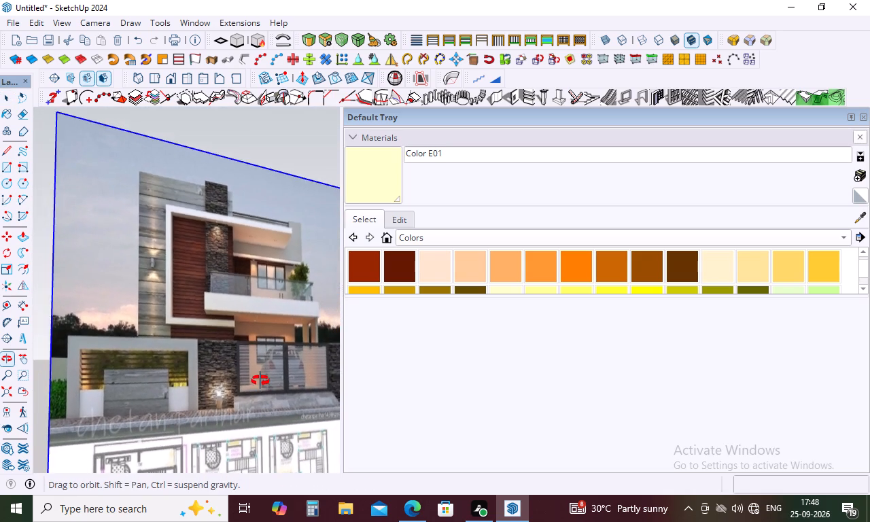
{"action": "middle_click_drag", "start_coordinate": [260, 381], "coordinate": [82, 391]}
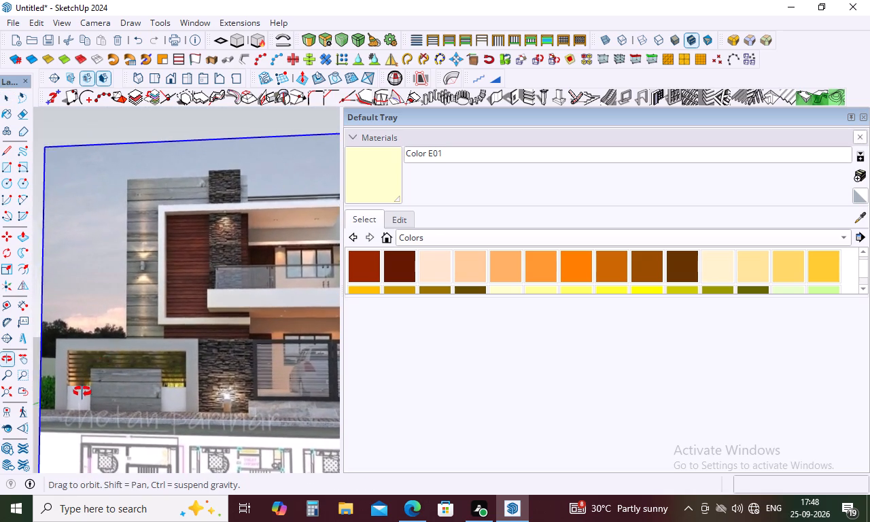
{"action": "middle_click_drag", "start_coordinate": [82, 391], "coordinate": [130, 397]}
{"action": "scroll", "coordinate": [127, 398], "scroll_direction": "up", "scroll_amount": 5}
{"action": "scroll", "coordinate": [127, 398], "scroll_direction": "down", "scroll_amount": 7}
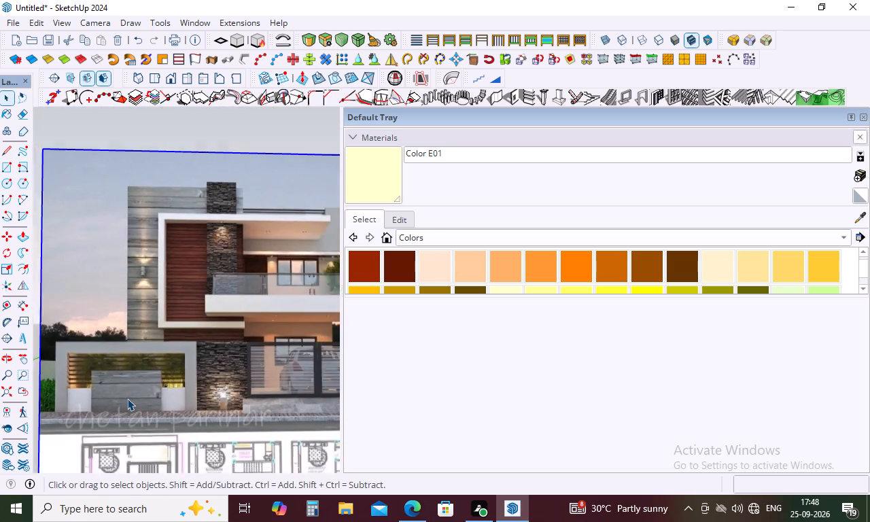
{"action": "scroll", "coordinate": [127, 398], "scroll_direction": "down", "scroll_amount": 8}
{"action": "scroll", "coordinate": [244, 384], "scroll_direction": "up", "scroll_amount": 3}
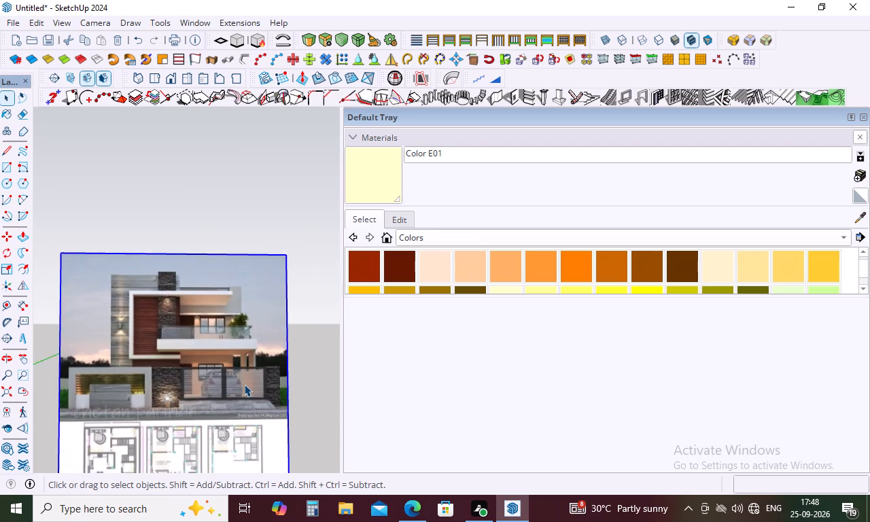
{"action": "scroll", "coordinate": [244, 384], "scroll_direction": "up", "scroll_amount": 1}
{"action": "scroll", "coordinate": [244, 384], "scroll_direction": "down", "scroll_amount": 17}
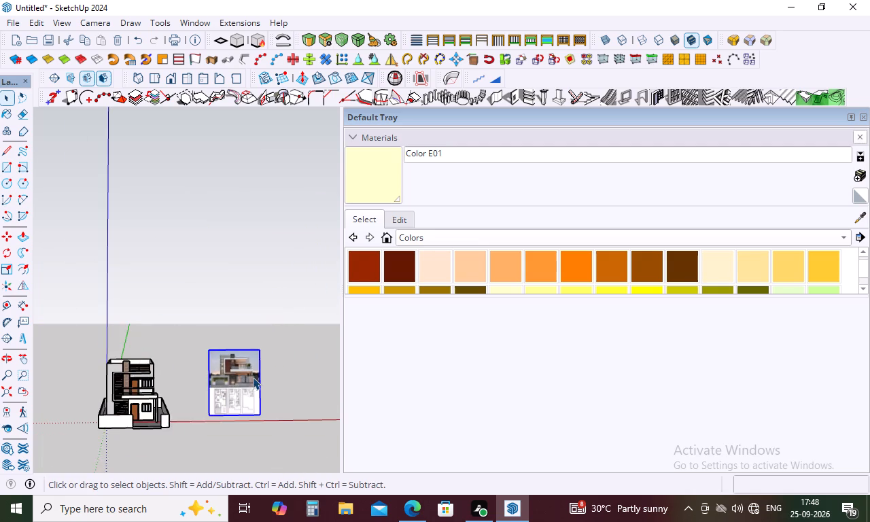
{"action": "scroll", "coordinate": [145, 438], "scroll_direction": "up", "scroll_amount": 1}
{"action": "middle_click_drag", "start_coordinate": [145, 438], "coordinate": [169, 370]}
{"action": "scroll", "coordinate": [167, 408], "scroll_direction": "up", "scroll_amount": 4}
{"action": "middle_click_drag", "start_coordinate": [158, 401], "coordinate": [116, 462]}
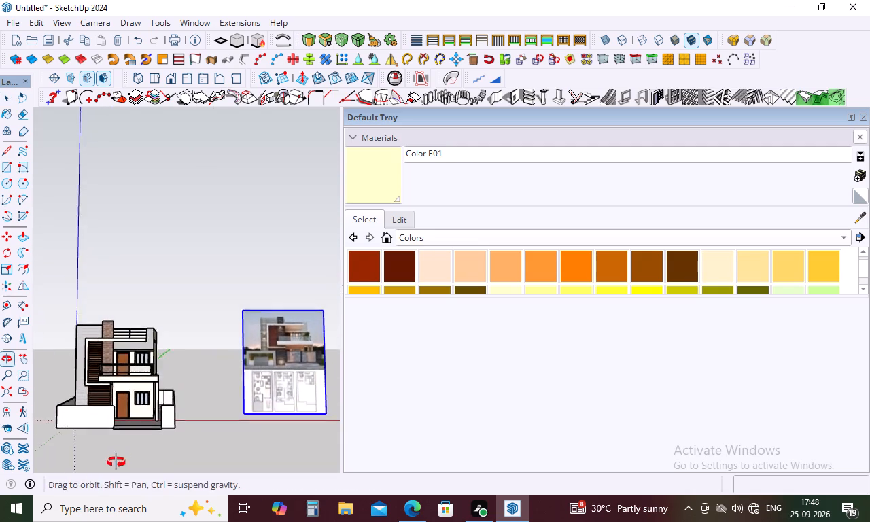
{"action": "middle_click_drag", "start_coordinate": [116, 462], "coordinate": [116, 464]}
{"action": "scroll", "coordinate": [202, 413], "scroll_direction": "up", "scroll_amount": 10}
{"action": "scroll", "coordinate": [199, 406], "scroll_direction": "down", "scroll_amount": 11}
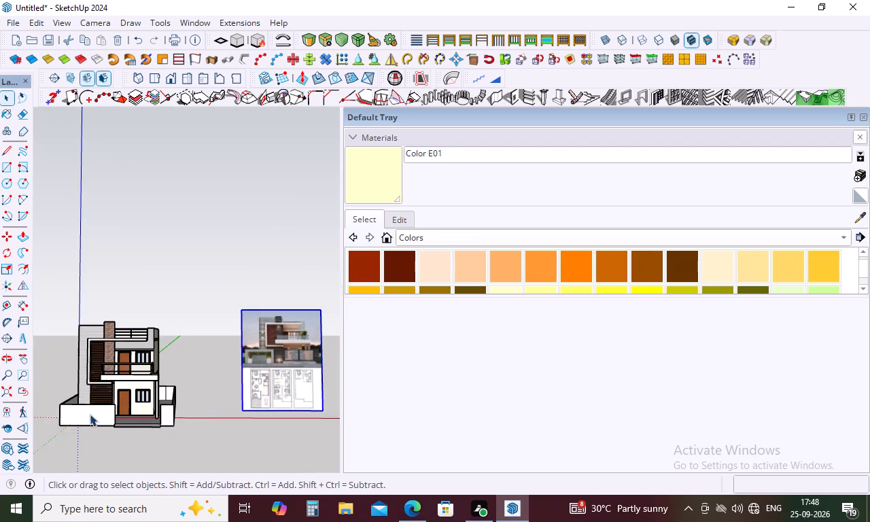
Open the upper frame's group and paint the inner face and rim of its outer downlight recess with Color E03.
{"action": "middle_click_drag", "start_coordinate": [53, 418], "coordinate": [108, 362]}
{"action": "scroll", "coordinate": [137, 343], "scroll_direction": "up", "scroll_amount": 15}
{"action": "middle_click_drag", "start_coordinate": [164, 323], "coordinate": [172, 286]}
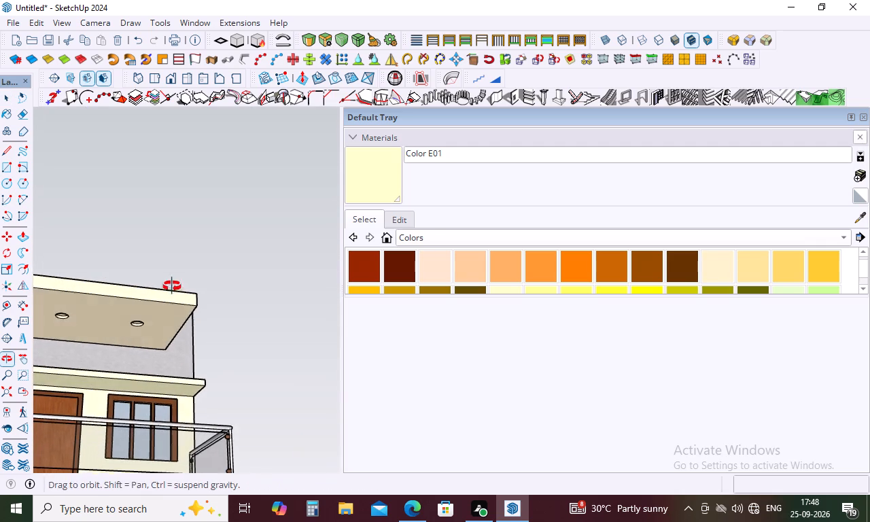
{"action": "middle_click_drag", "start_coordinate": [172, 286], "coordinate": [173, 285]}
{"action": "scroll", "coordinate": [155, 340], "scroll_direction": "up", "scroll_amount": 9}
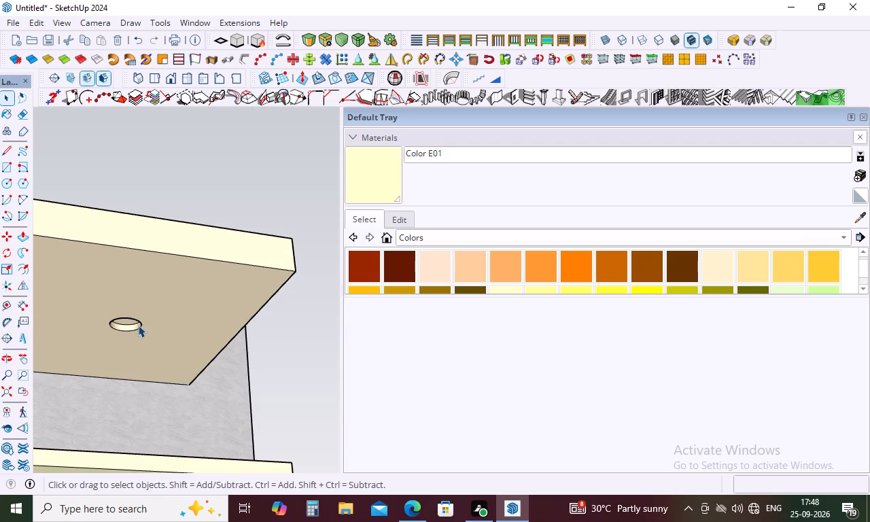
{"action": "left_click", "coordinate": [128, 322]}
{"action": "double_click", "coordinate": [128, 321]}
{"action": "left_click", "coordinate": [128, 321]}
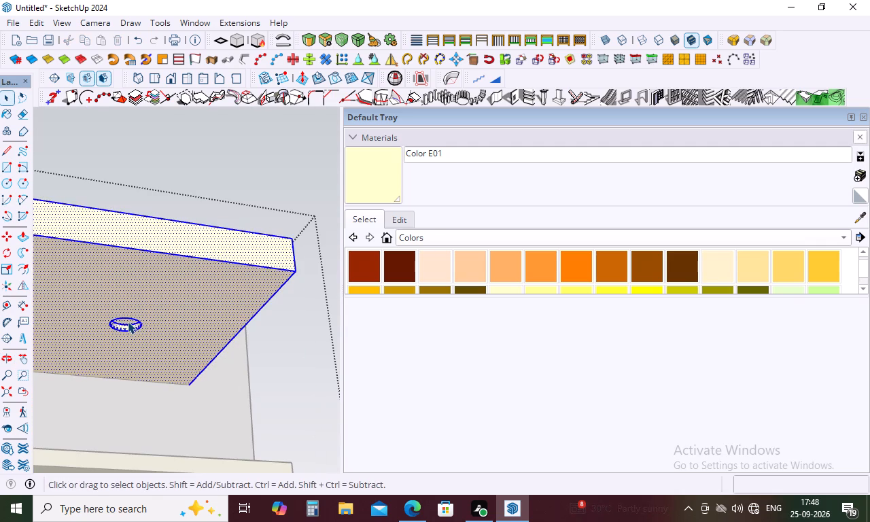
{"action": "left_click", "coordinate": [165, 330]}
{"action": "left_click", "coordinate": [130, 322]}
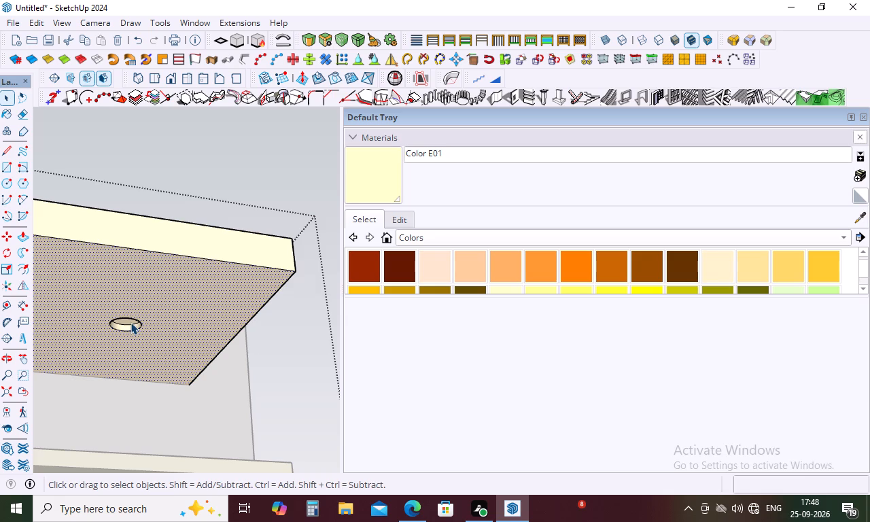
{"action": "left_click", "coordinate": [586, 288]}
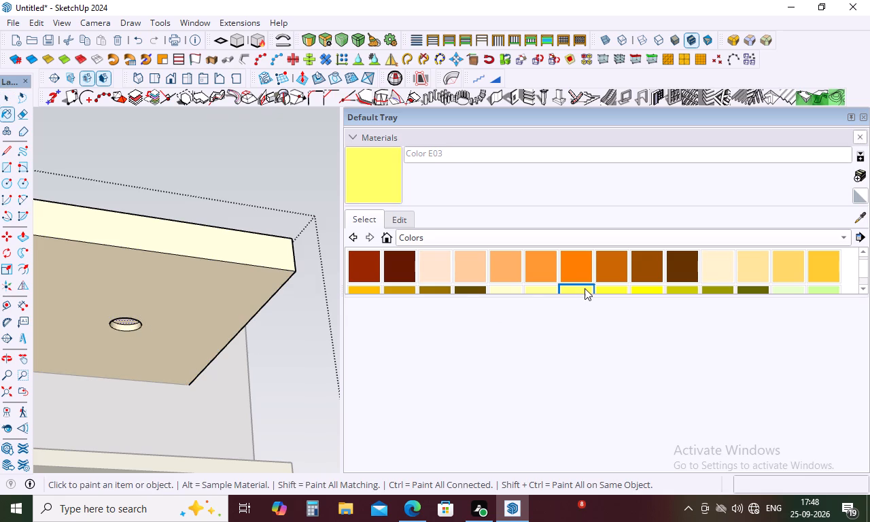
{"action": "left_click", "coordinate": [126, 325]}
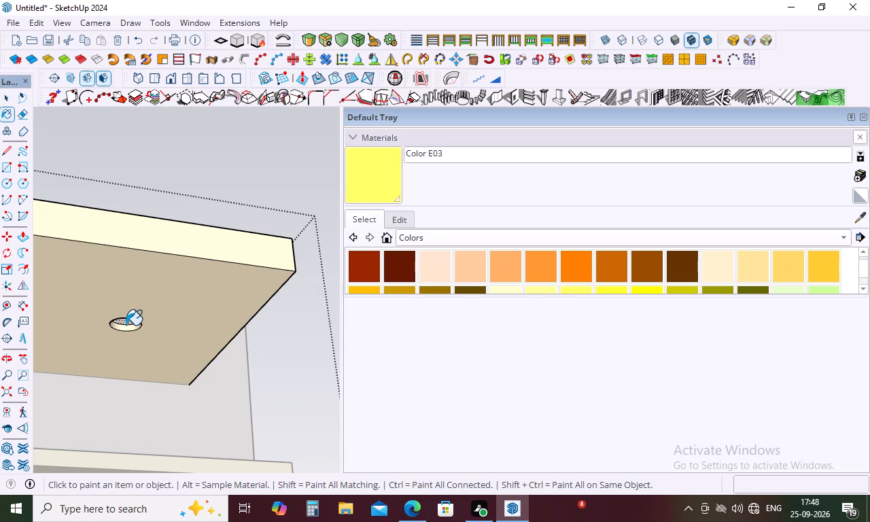
{"action": "middle_click_drag", "start_coordinate": [129, 328], "coordinate": [147, 255]}
{"action": "scroll", "coordinate": [147, 273], "scroll_direction": "up", "scroll_amount": 4}
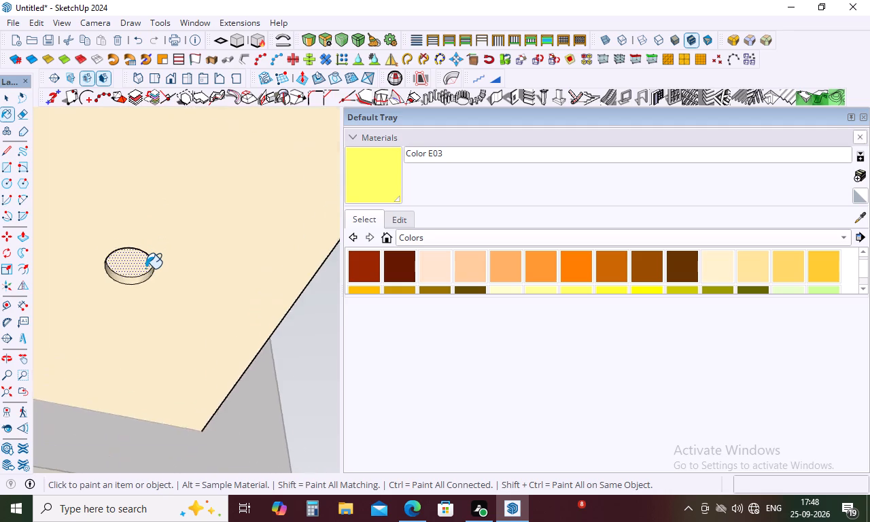
{"action": "scroll", "coordinate": [145, 268], "scroll_direction": "up", "scroll_amount": 3}
{"action": "left_click", "coordinate": [140, 267]}
{"action": "left_click", "coordinate": [121, 284]}
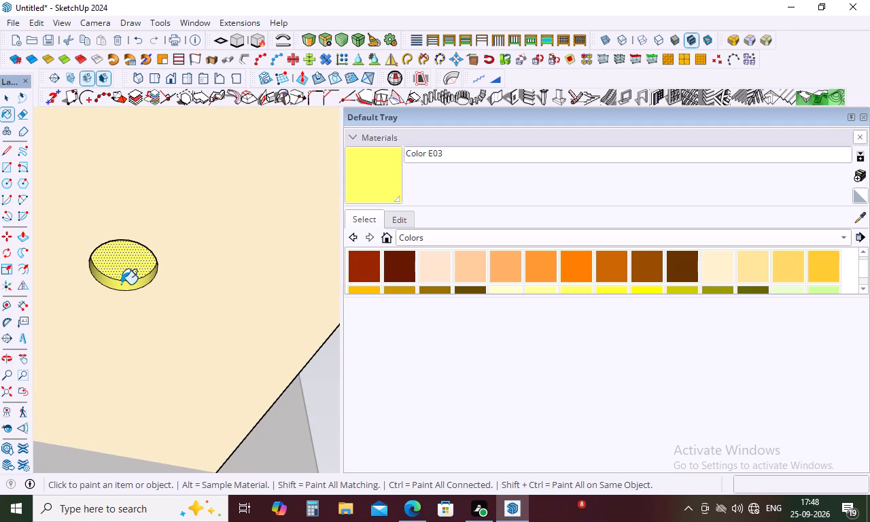
Paint the inner face and rim of the canopy's second downlight recess with Color E03, and leave the frame group.
{"action": "scroll", "coordinate": [163, 274], "scroll_direction": "down", "scroll_amount": 10}
{"action": "scroll", "coordinate": [232, 315], "scroll_direction": "down", "scroll_amount": 5}
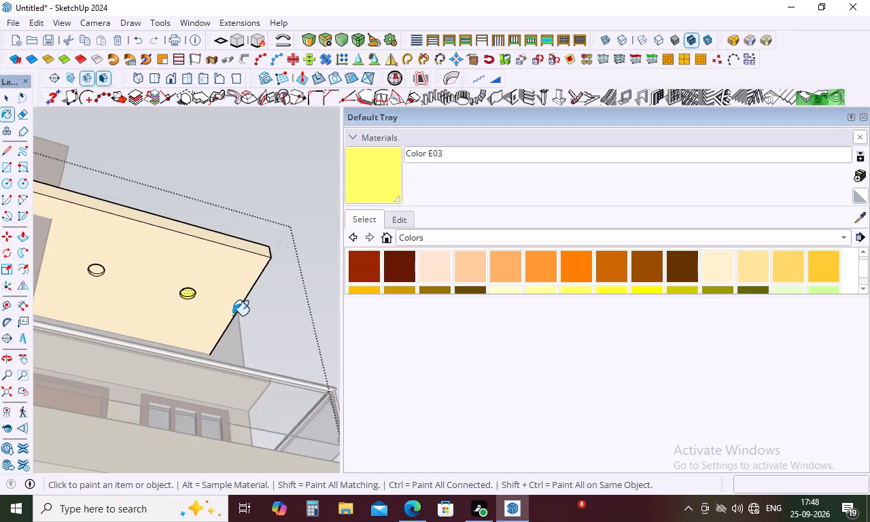
{"action": "scroll", "coordinate": [232, 315], "scroll_direction": "down", "scroll_amount": 4}
{"action": "scroll", "coordinate": [122, 282], "scroll_direction": "up", "scroll_amount": 19}
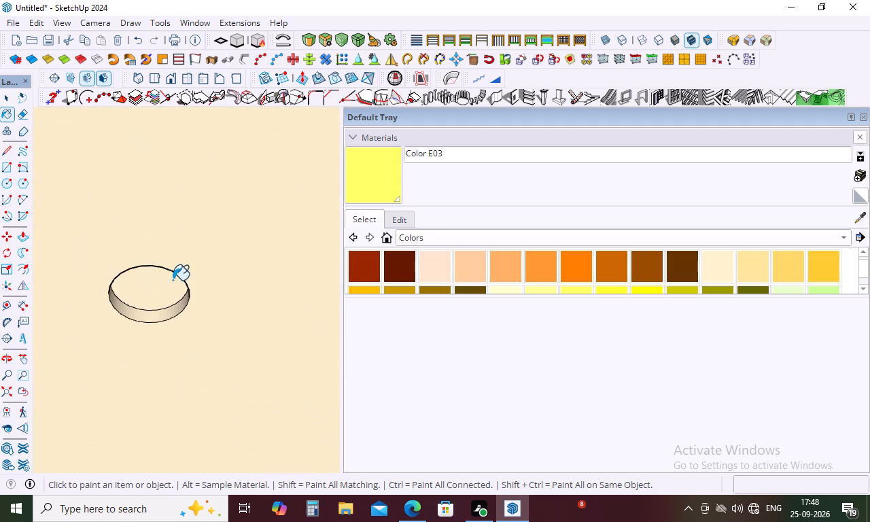
{"action": "left_click", "coordinate": [168, 289]}
{"action": "left_click", "coordinate": [150, 320]}
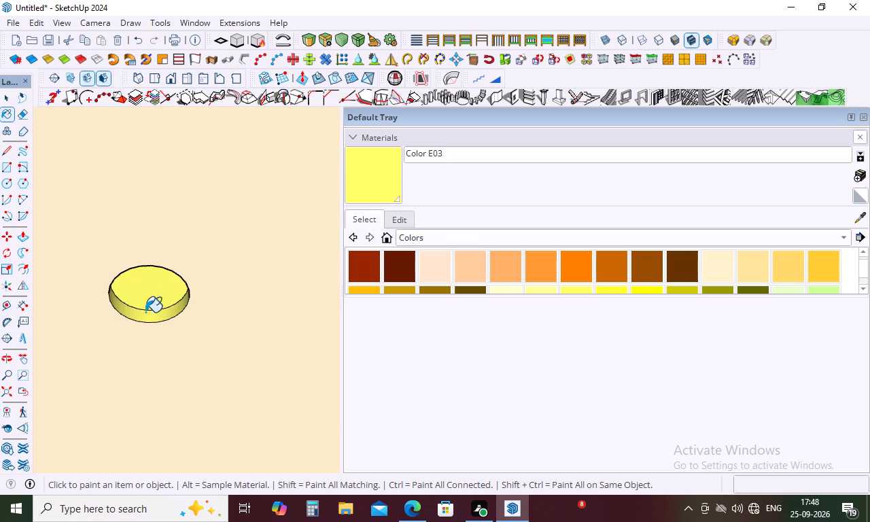
{"action": "scroll", "coordinate": [141, 266], "scroll_direction": "down", "scroll_amount": 10}
{"action": "scroll", "coordinate": [151, 323], "scroll_direction": "down", "scroll_amount": 11}
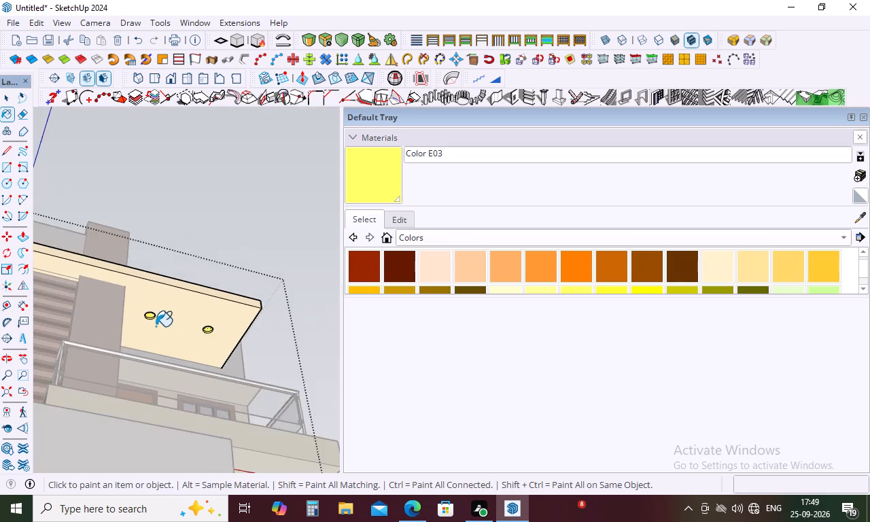
{"action": "scroll", "coordinate": [160, 316], "scroll_direction": "down", "scroll_amount": 6}
{"action": "middle_click_drag", "start_coordinate": [206, 361], "coordinate": [151, 423]}
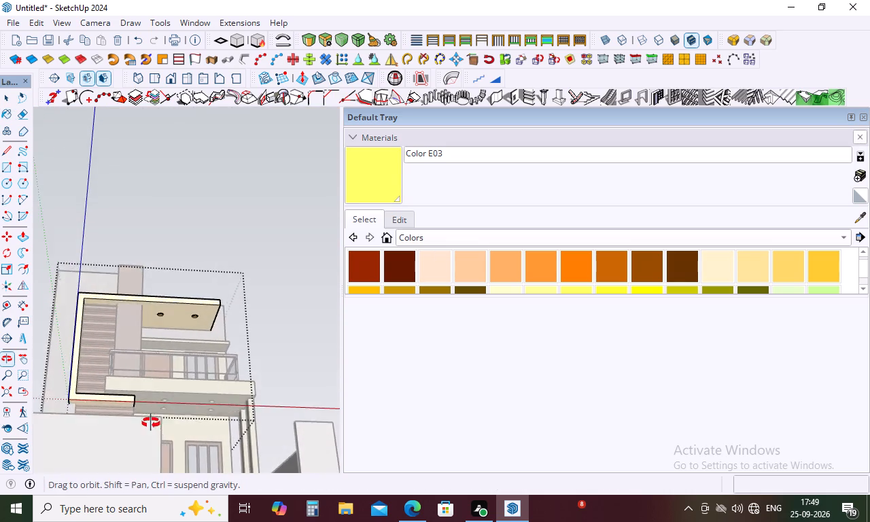
{"action": "middle_click_drag", "start_coordinate": [151, 423], "coordinate": [109, 476]}
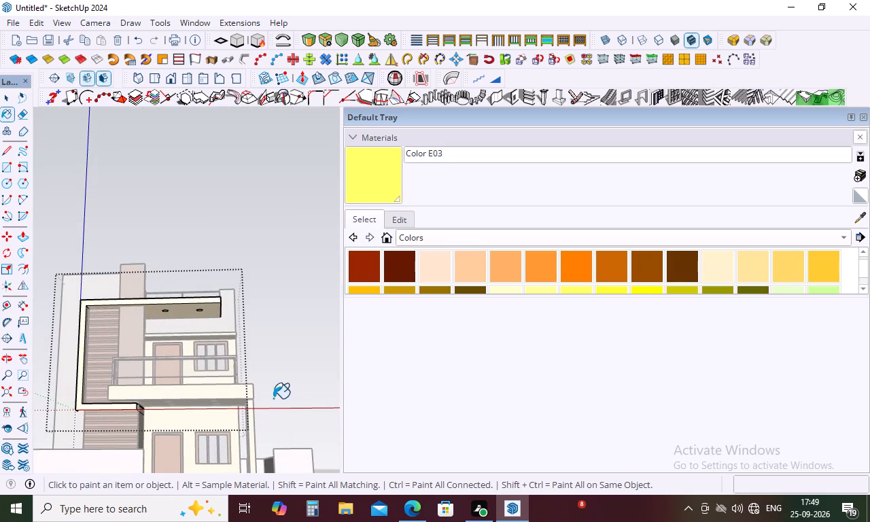
{"action": "key", "text": "space"}
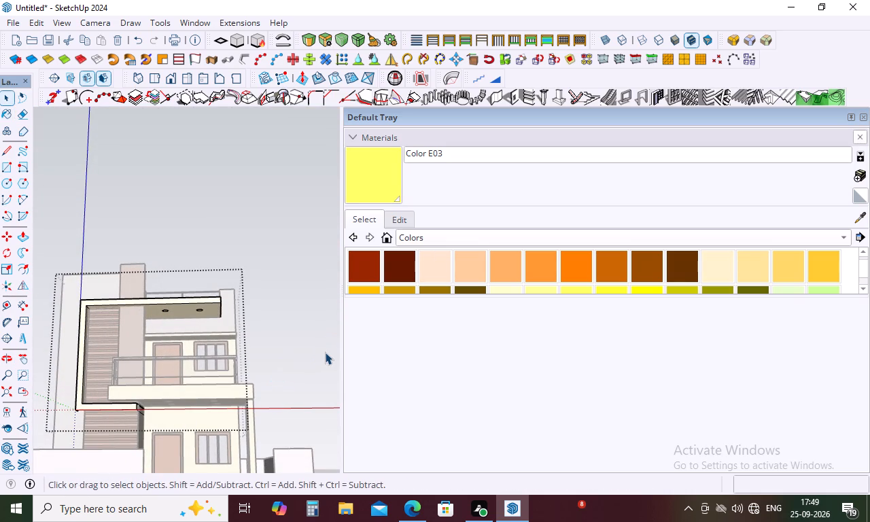
{"action": "left_click", "coordinate": [295, 264]}
Open the balcony slab's group and paint the inner faces and rims of the two downlight recesses on the stone-column side with Color E03.
{"action": "middle_click_drag", "start_coordinate": [156, 459], "coordinate": [163, 417]}
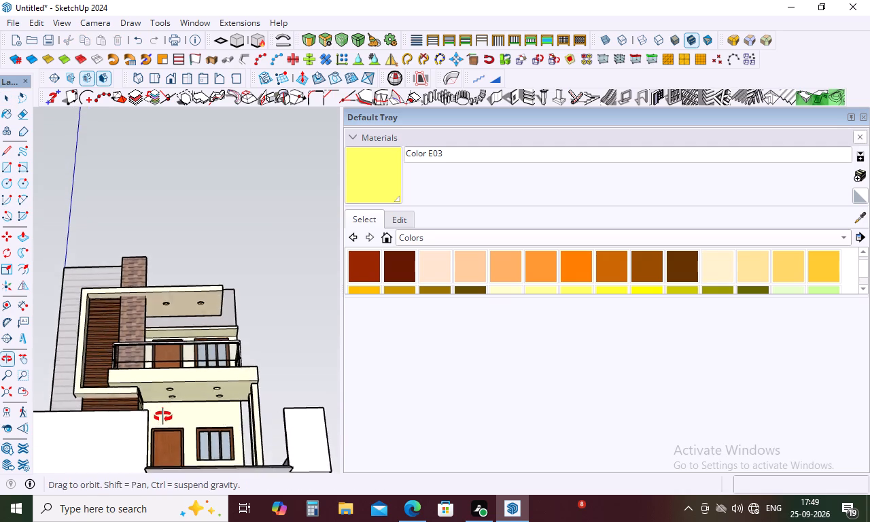
{"action": "middle_click_drag", "start_coordinate": [163, 417], "coordinate": [164, 410]}
{"action": "scroll", "coordinate": [167, 401], "scroll_direction": "up", "scroll_amount": 11}
{"action": "middle_click_drag", "start_coordinate": [185, 359], "coordinate": [193, 316]}
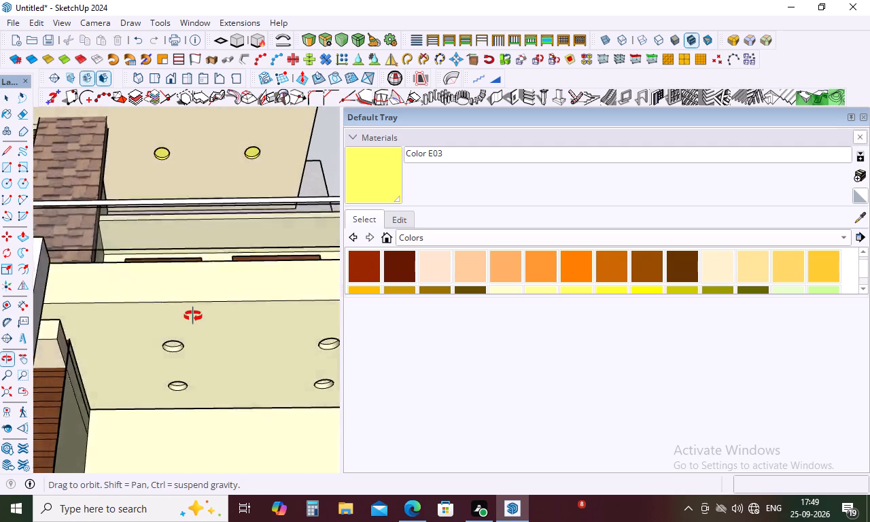
{"action": "middle_click_drag", "start_coordinate": [193, 316], "coordinate": [190, 350]}
{"action": "scroll", "coordinate": [185, 377], "scroll_direction": "up", "scroll_amount": 3}
{"action": "middle_click_drag", "start_coordinate": [189, 370], "coordinate": [196, 346]}
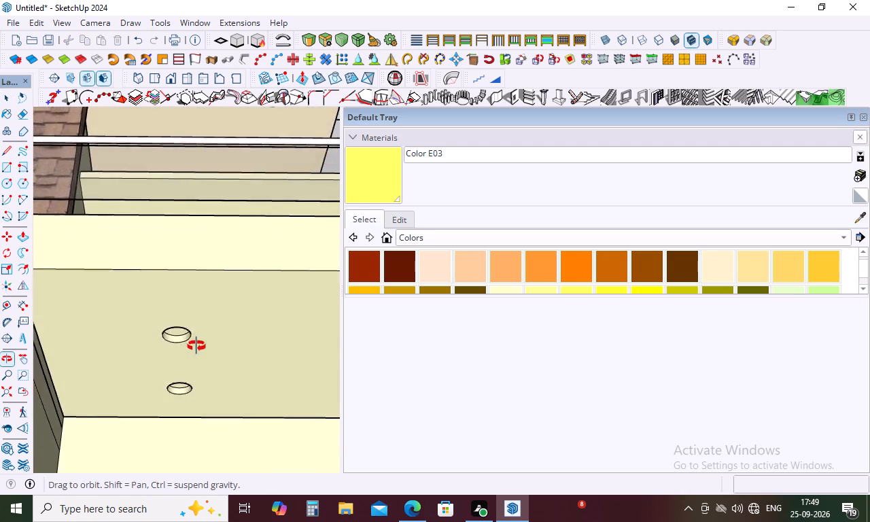
{"action": "middle_click_drag", "start_coordinate": [196, 346], "coordinate": [198, 336]}
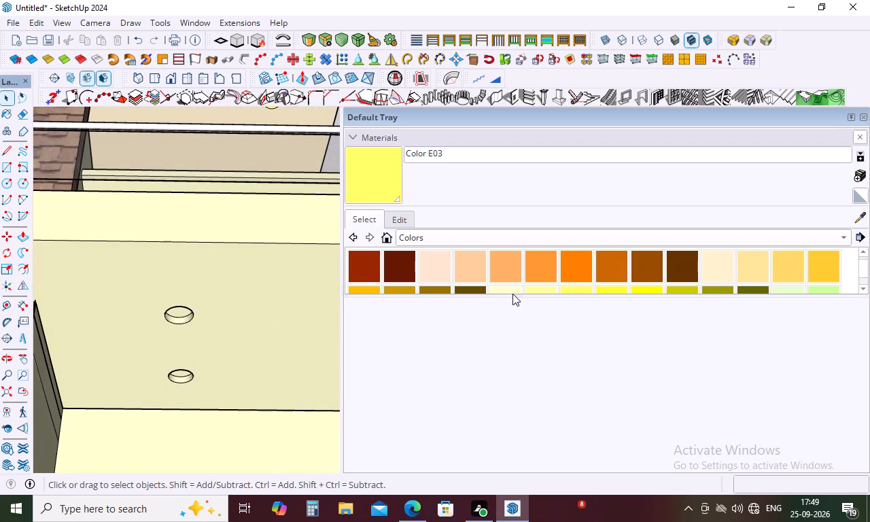
{"action": "left_click", "coordinate": [582, 292]}
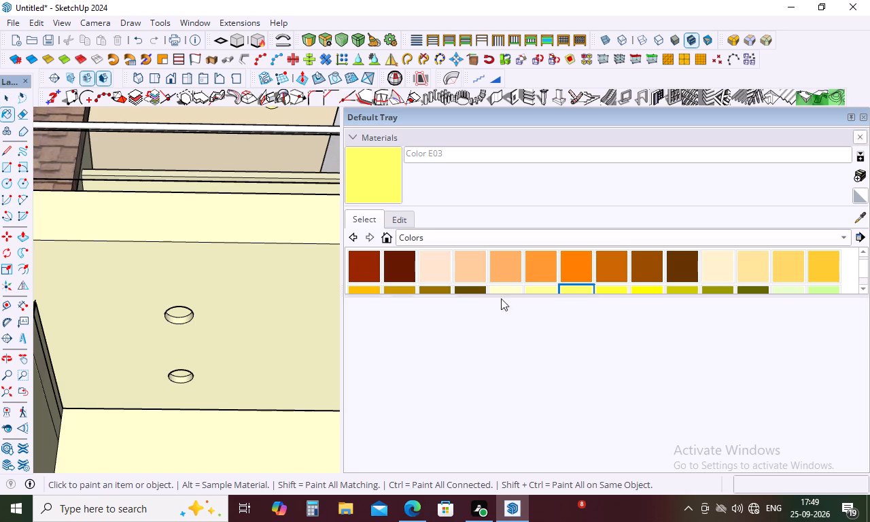
{"action": "middle_click_drag", "start_coordinate": [179, 311], "coordinate": [196, 267]}
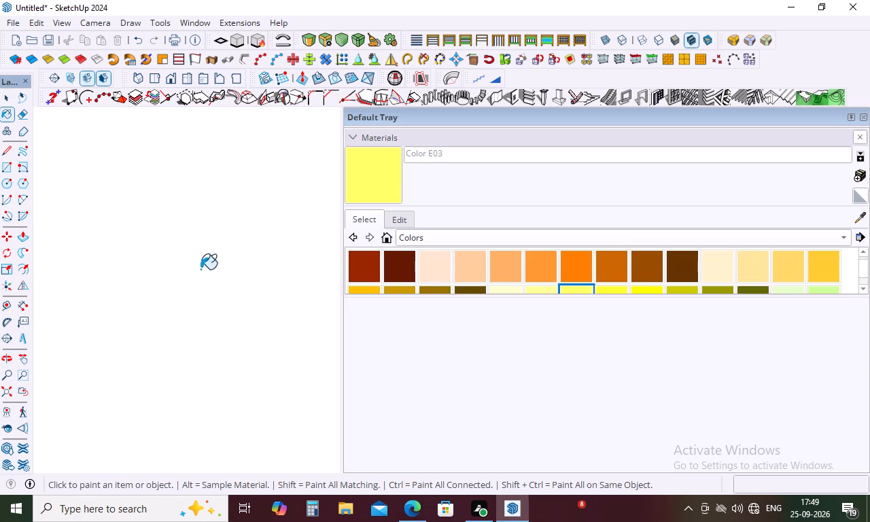
{"action": "scroll", "coordinate": [199, 303], "scroll_direction": "down", "scroll_amount": 8}
{"action": "scroll", "coordinate": [199, 376], "scroll_direction": "down", "scroll_amount": 11}
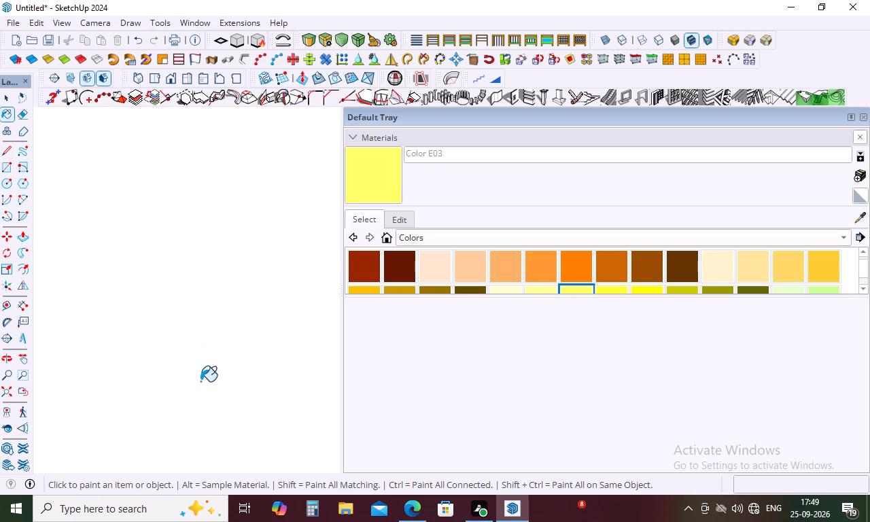
{"action": "scroll", "coordinate": [201, 381], "scroll_direction": "down", "scroll_amount": 17}
{"action": "scroll", "coordinate": [201, 369], "scroll_direction": "down", "scroll_amount": 6}
{"action": "middle_click_drag", "start_coordinate": [216, 344], "coordinate": [196, 457]}
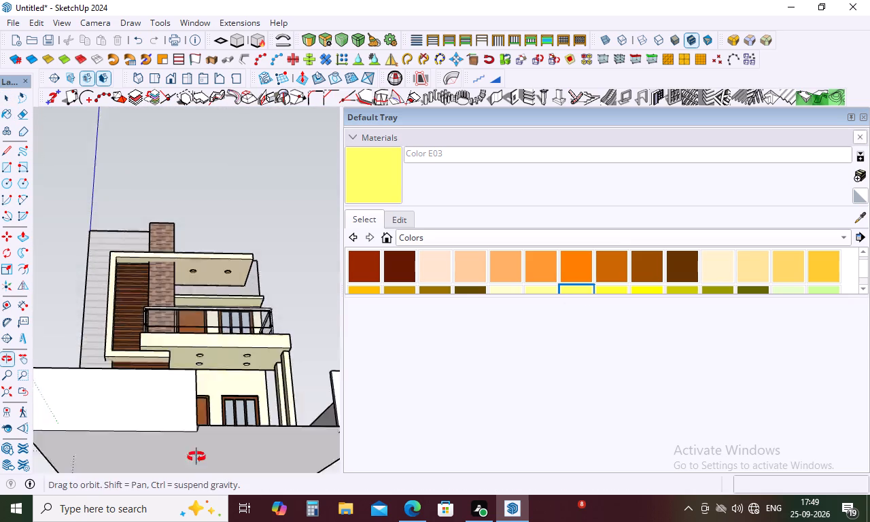
{"action": "middle_click_drag", "start_coordinate": [196, 457], "coordinate": [188, 475]}
{"action": "scroll", "coordinate": [241, 379], "scroll_direction": "up", "scroll_amount": 5}
{"action": "middle_click_drag", "start_coordinate": [245, 375], "coordinate": [248, 347]}
{"action": "scroll", "coordinate": [248, 323], "scroll_direction": "up", "scroll_amount": 4}
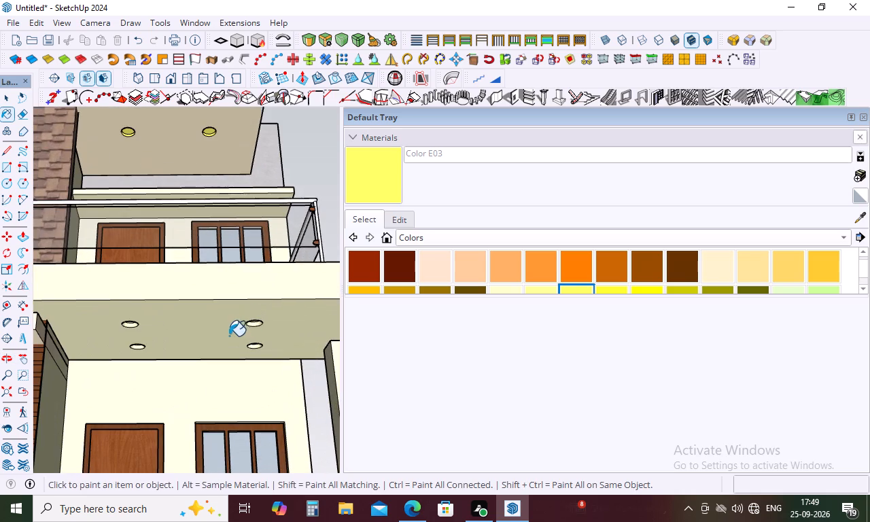
{"action": "middle_click_drag", "start_coordinate": [228, 336], "coordinate": [231, 309]}
{"action": "scroll", "coordinate": [154, 340], "scroll_direction": "up", "scroll_amount": 3}
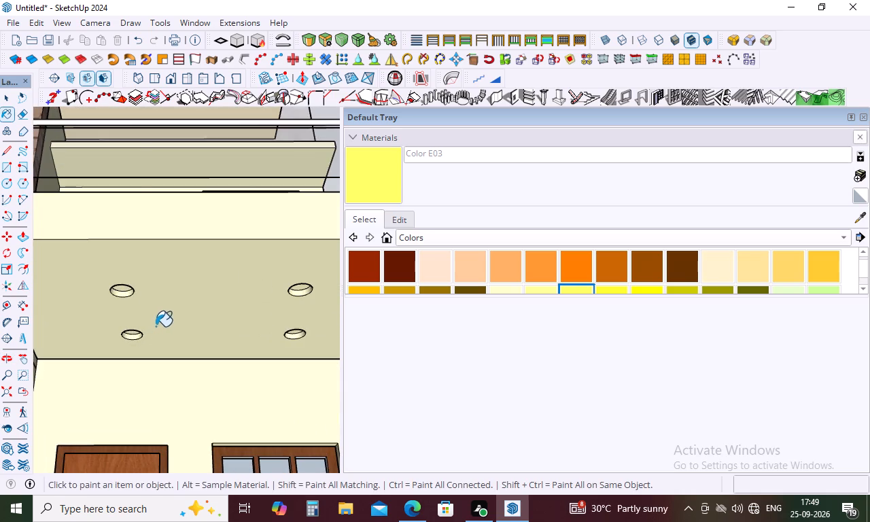
{"action": "middle_click_drag", "start_coordinate": [156, 326], "coordinate": [160, 317]}
{"action": "scroll", "coordinate": [160, 315], "scroll_direction": "up", "scroll_amount": 3}
{"action": "scroll", "coordinate": [160, 315], "scroll_direction": "down", "scroll_amount": 8}
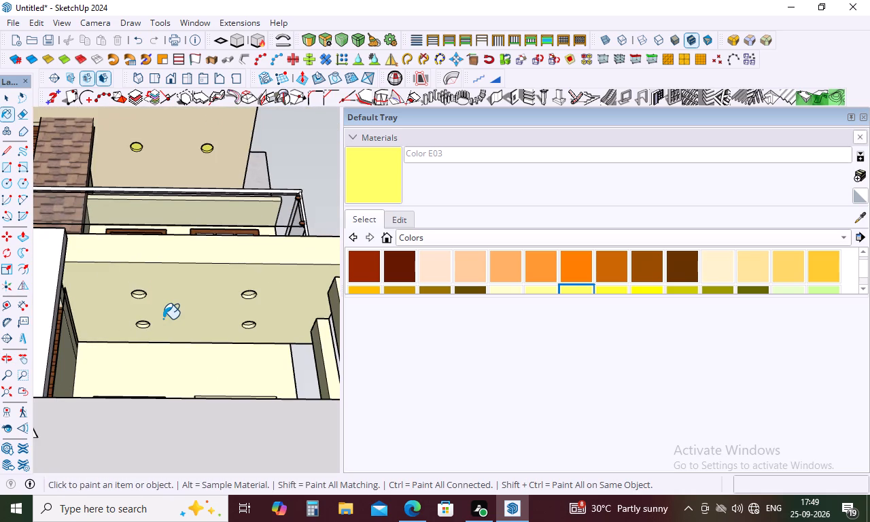
{"action": "key", "text": "space"}
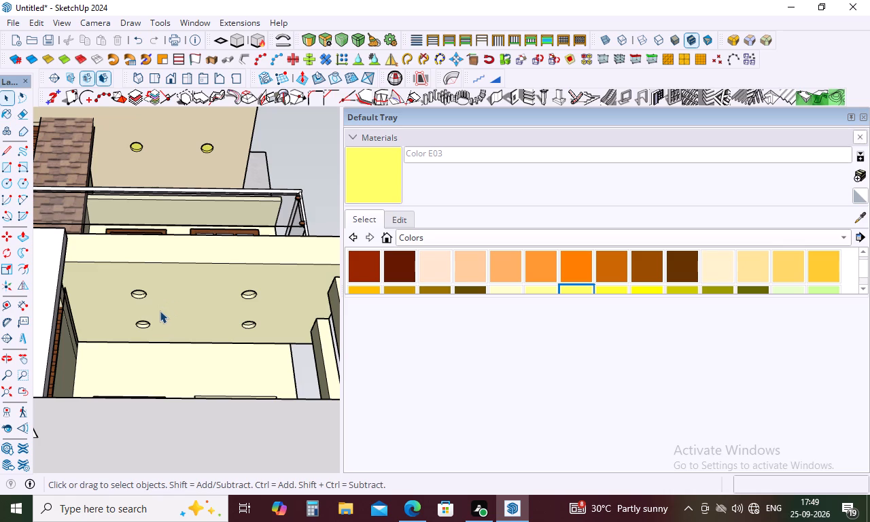
{"action": "double_click", "coordinate": [165, 308]}
{"action": "scroll", "coordinate": [165, 294], "scroll_direction": "up", "scroll_amount": 6}
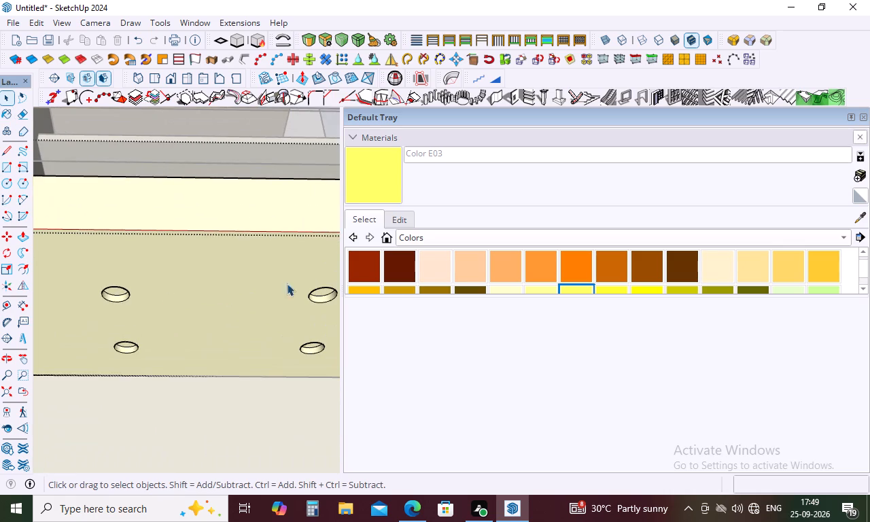
{"action": "left_click", "coordinate": [576, 291]}
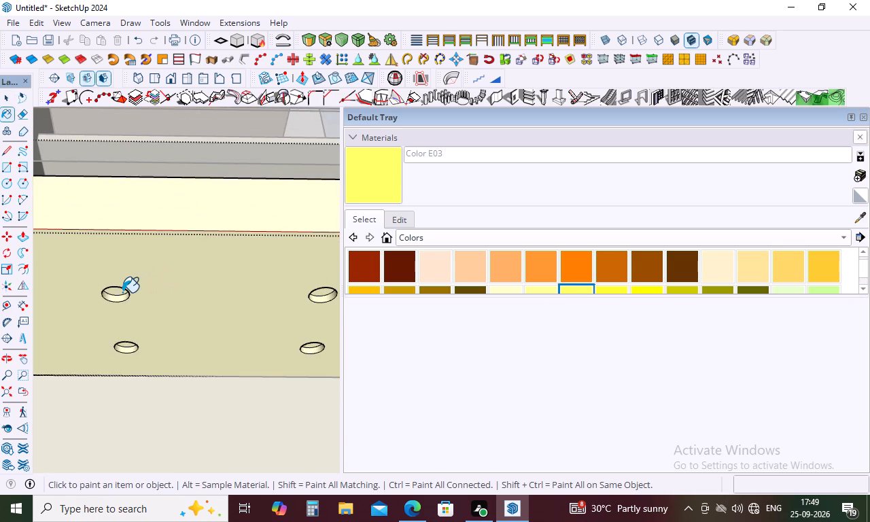
{"action": "left_click", "coordinate": [118, 296]}
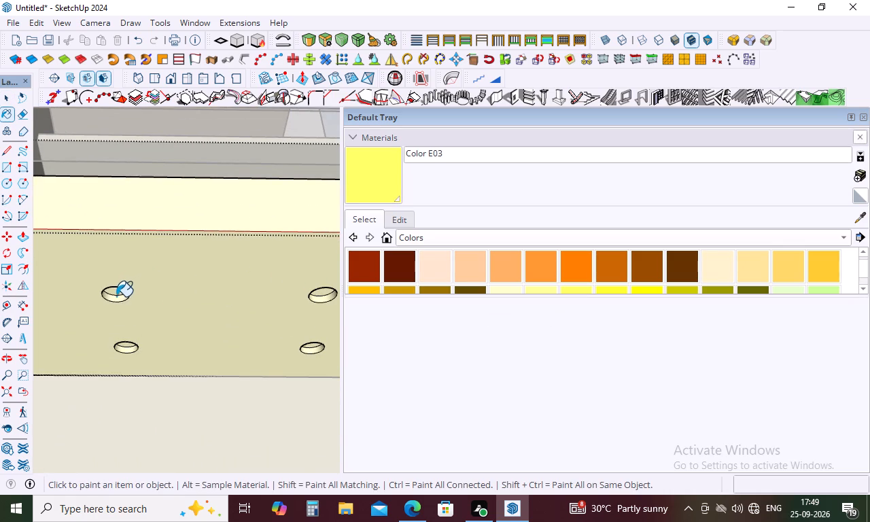
{"action": "middle_click_drag", "start_coordinate": [117, 294], "coordinate": [122, 268]}
{"action": "scroll", "coordinate": [122, 265], "scroll_direction": "up", "scroll_amount": 7}
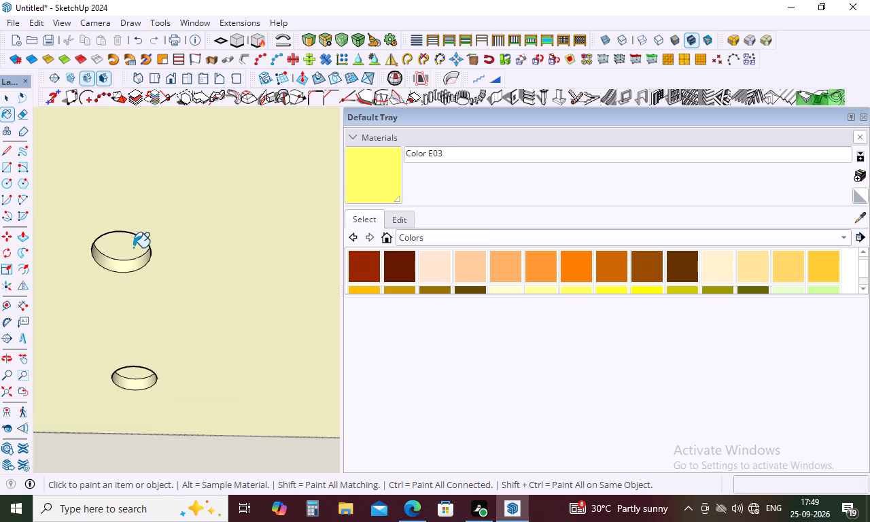
{"action": "left_click", "coordinate": [130, 247]}
{"action": "left_click", "coordinate": [126, 268]}
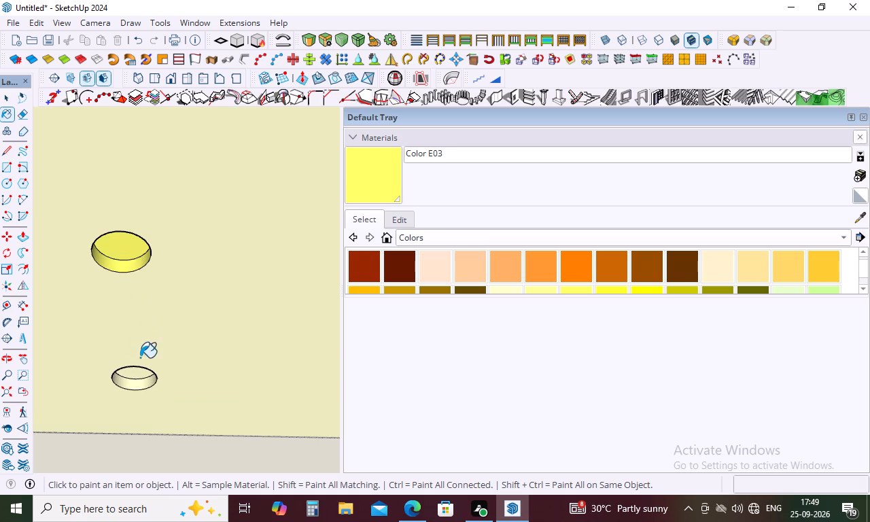
{"action": "scroll", "coordinate": [138, 383], "scroll_direction": "up", "scroll_amount": 2}
{"action": "left_click", "coordinate": [135, 369]}
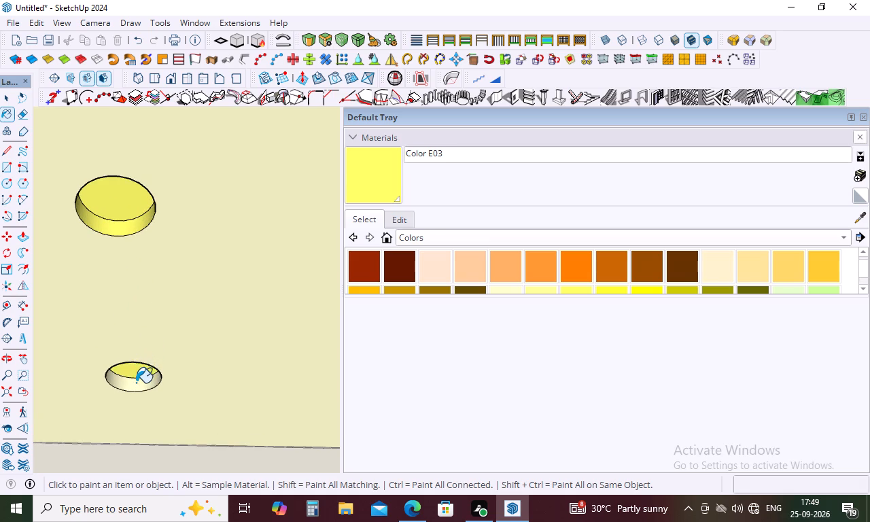
{"action": "left_click", "coordinate": [136, 383]}
Paint the inner face and rim of the front downlight recess on the slab's pillar side with Color E03.
{"action": "scroll", "coordinate": [137, 355], "scroll_direction": "down", "scroll_amount": 16}
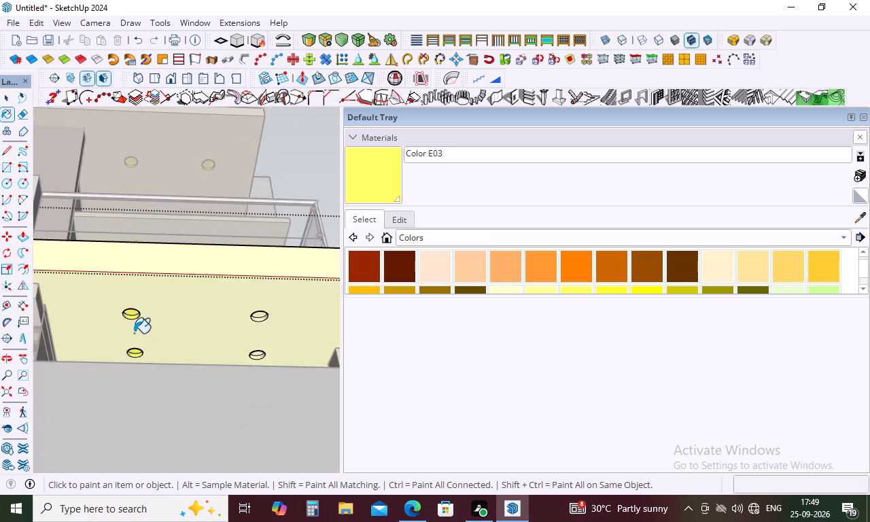
{"action": "scroll", "coordinate": [134, 333], "scroll_direction": "down", "scroll_amount": 3}
{"action": "scroll", "coordinate": [226, 321], "scroll_direction": "up", "scroll_amount": 13}
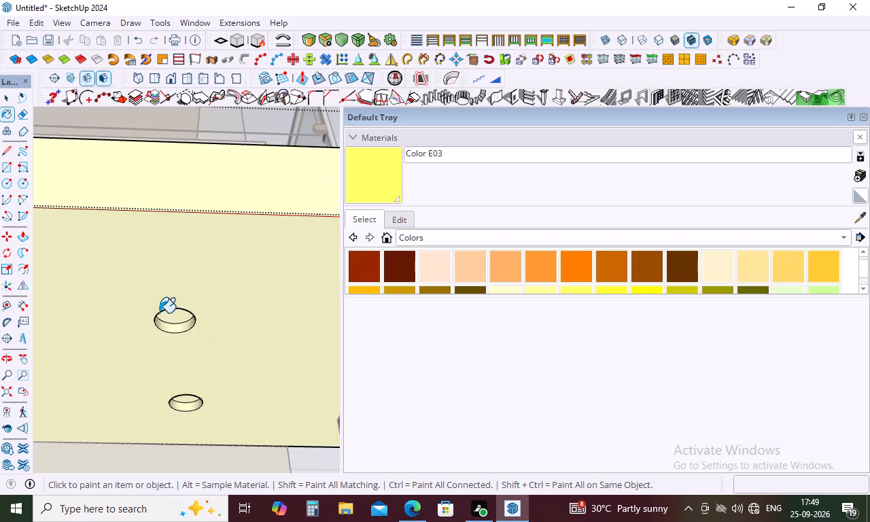
{"action": "scroll", "coordinate": [158, 311], "scroll_direction": "up", "scroll_amount": 5}
{"action": "left_click", "coordinate": [169, 334]}
{"action": "left_click", "coordinate": [191, 324]}
Paint the inner face and rim of the rear downlight recess on the pillar side with Color E03, and leave the slab group.
{"action": "scroll", "coordinate": [192, 298], "scroll_direction": "down", "scroll_amount": 5}
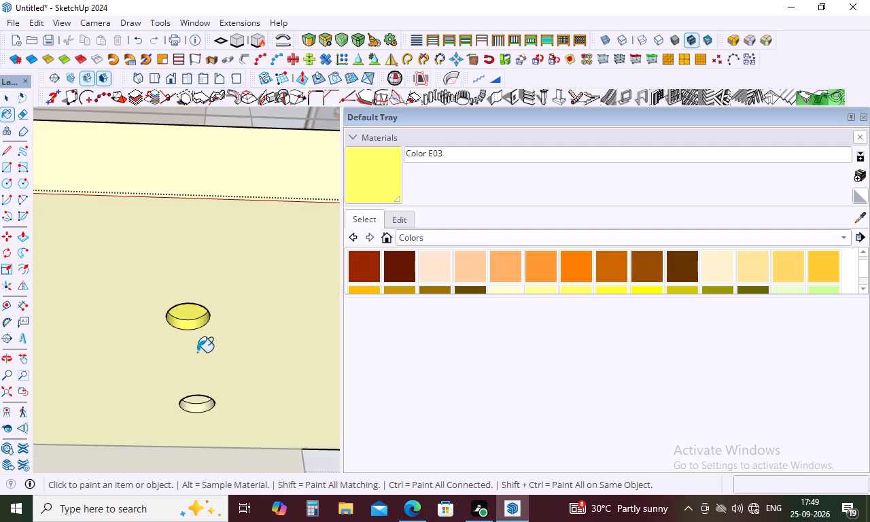
{"action": "scroll", "coordinate": [188, 433], "scroll_direction": "up", "scroll_amount": 9}
{"action": "left_click", "coordinate": [208, 366]}
{"action": "left_click", "coordinate": [209, 354]}
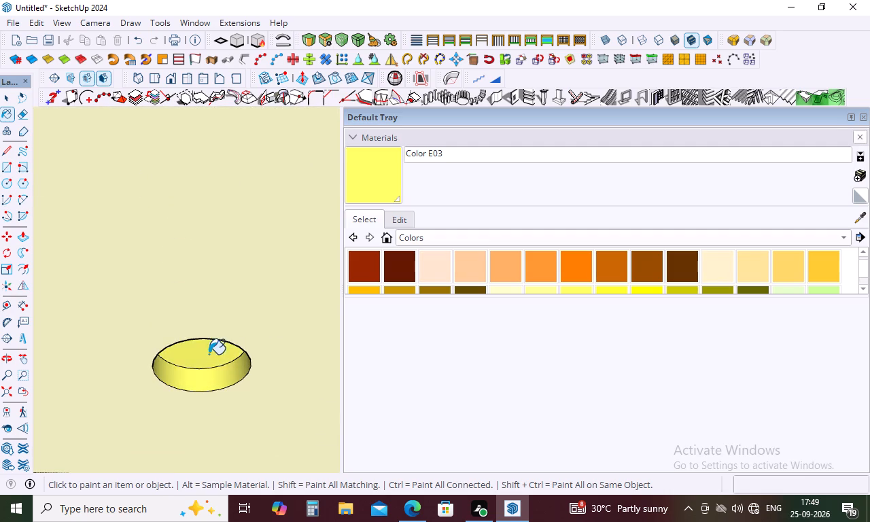
{"action": "scroll", "coordinate": [208, 357], "scroll_direction": "down", "scroll_amount": 16}
{"action": "scroll", "coordinate": [209, 368], "scroll_direction": "down", "scroll_amount": 9}
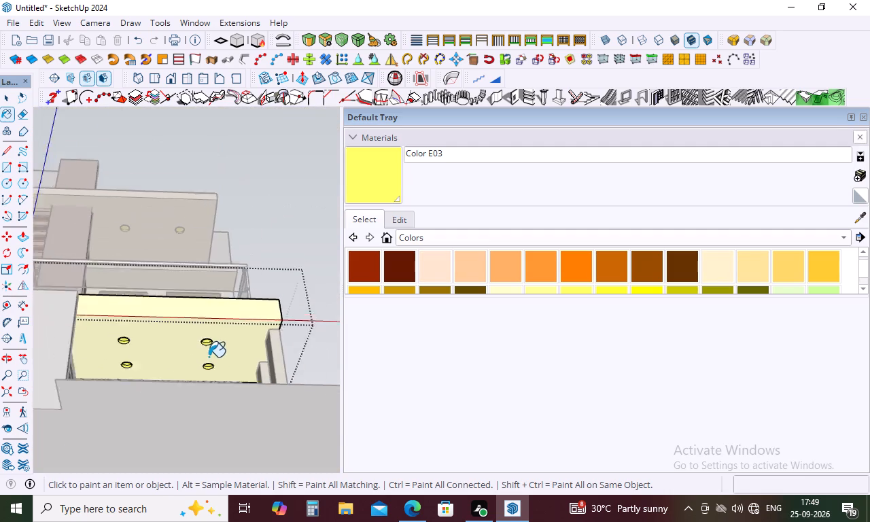
{"action": "scroll", "coordinate": [209, 357], "scroll_direction": "down", "scroll_amount": 2}
{"action": "middle_click_drag", "start_coordinate": [205, 341], "coordinate": [197, 517]}
{"action": "scroll", "coordinate": [173, 347], "scroll_direction": "down", "scroll_amount": 10}
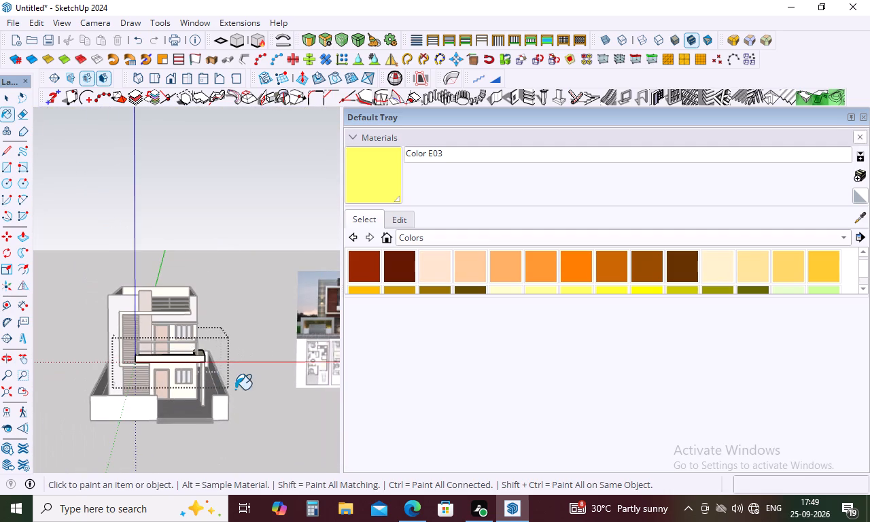
{"action": "key", "text": "space"}
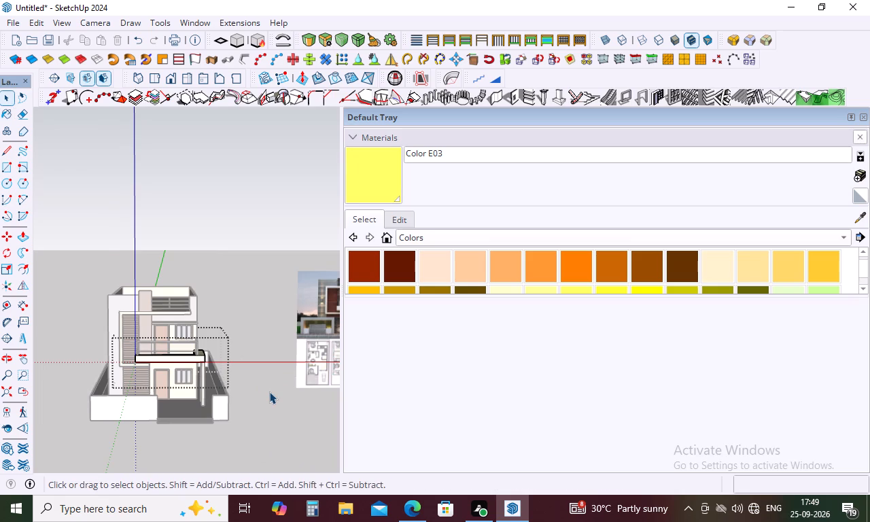
{"action": "left_click", "coordinate": [268, 396]}
Draw a rectangle about 3' 3 3/16" by 5' 2 1/8" over the front face of the short boundary wall beside the ramp, corner to corner.
{"action": "scroll", "coordinate": [188, 437], "scroll_direction": "up", "scroll_amount": 10}
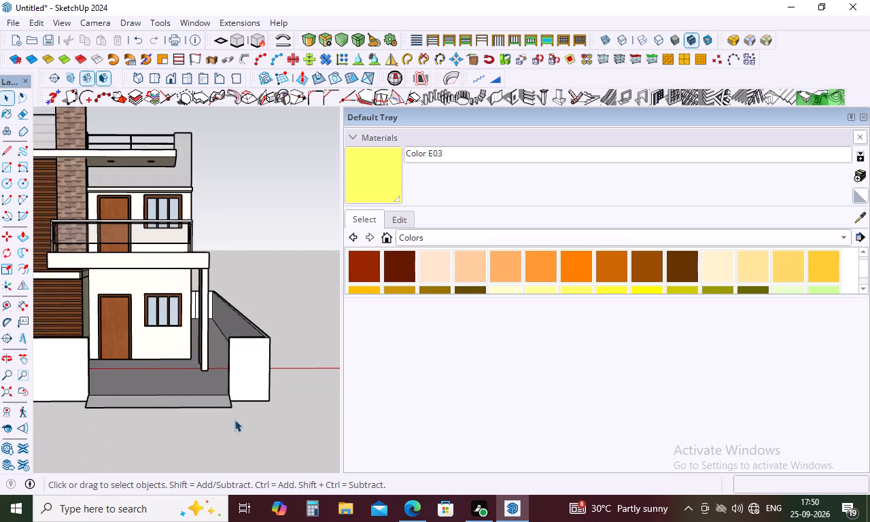
{"action": "scroll", "coordinate": [292, 381], "scroll_direction": "up", "scroll_amount": 4}
{"action": "key", "text": "r"}
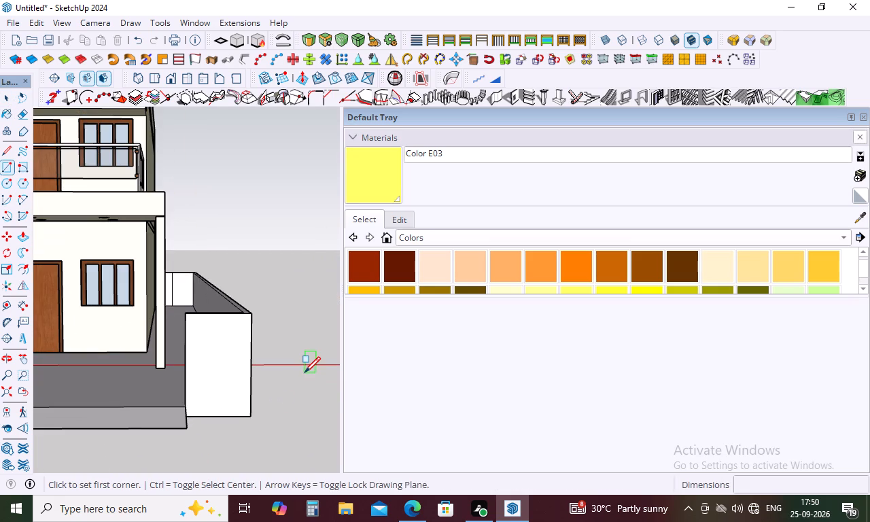
{"action": "scroll", "coordinate": [209, 319], "scroll_direction": "up", "scroll_amount": 4}
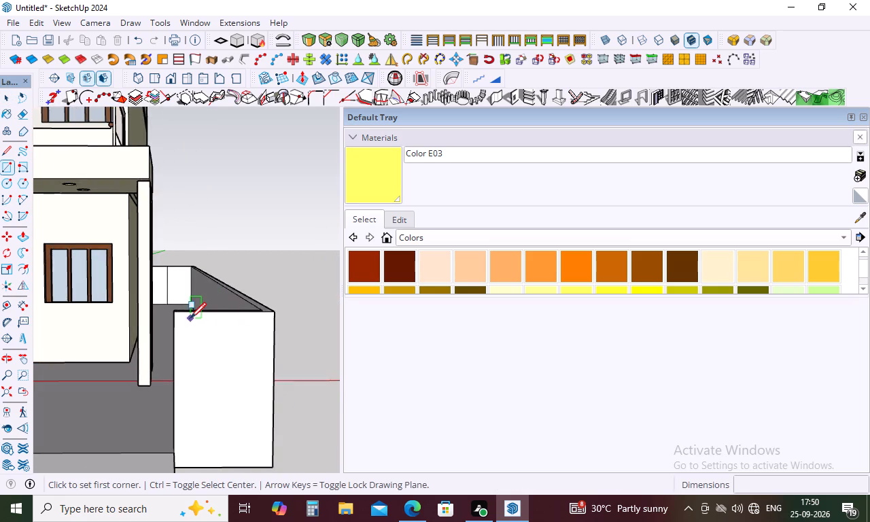
{"action": "scroll", "coordinate": [190, 318], "scroll_direction": "up", "scroll_amount": 3}
{"action": "left_click", "coordinate": [167, 309]}
{"action": "scroll", "coordinate": [192, 317], "scroll_direction": "down", "scroll_amount": 10}
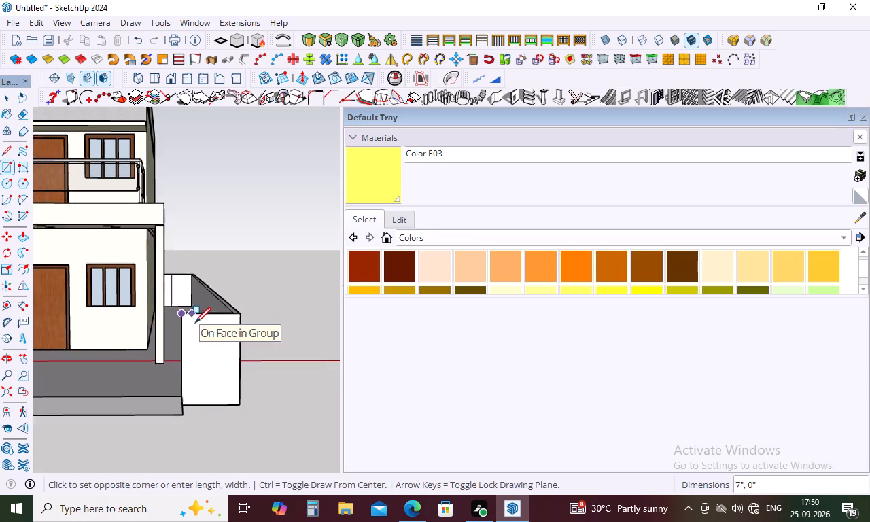
{"action": "scroll", "coordinate": [237, 396], "scroll_direction": "up", "scroll_amount": 5}
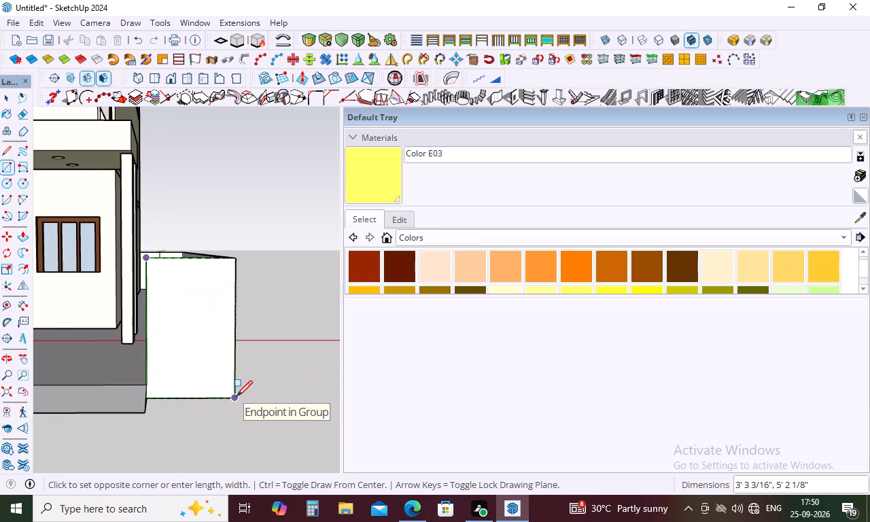
{"action": "scroll", "coordinate": [237, 396], "scroll_direction": "up", "scroll_amount": 8}
{"action": "left_click", "coordinate": [233, 400]}
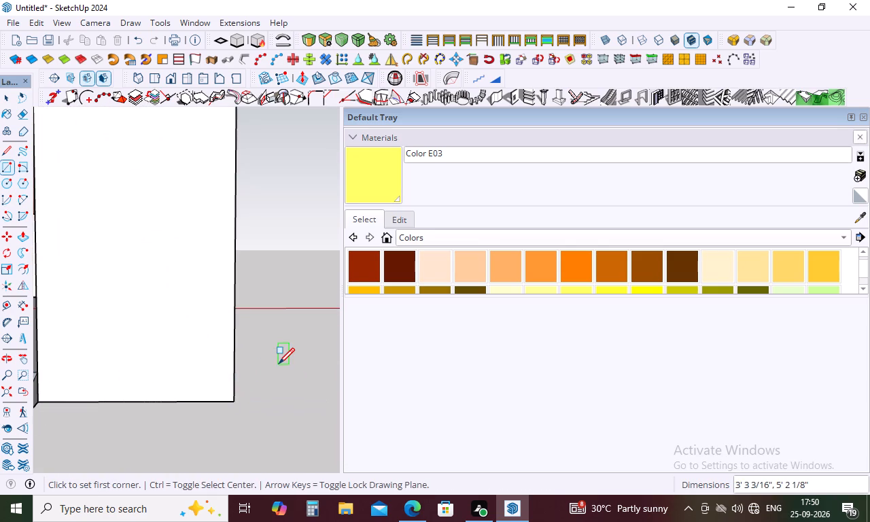
Examine the reference image's front boundary wall, stone pier and gate beside the house facade.
{"action": "scroll", "coordinate": [279, 364], "scroll_direction": "down", "scroll_amount": 19}
{"action": "scroll", "coordinate": [230, 334], "scroll_direction": "down", "scroll_amount": 3}
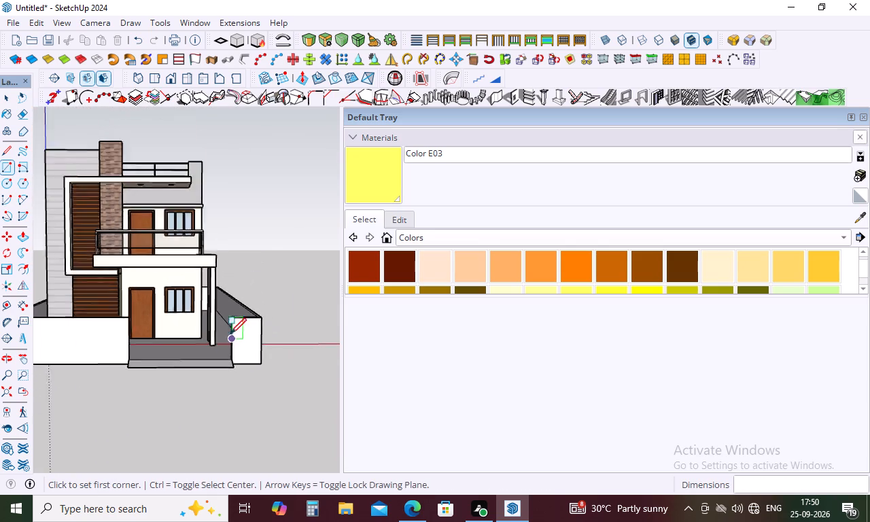
{"action": "scroll", "coordinate": [230, 334], "scroll_direction": "down", "scroll_amount": 16}
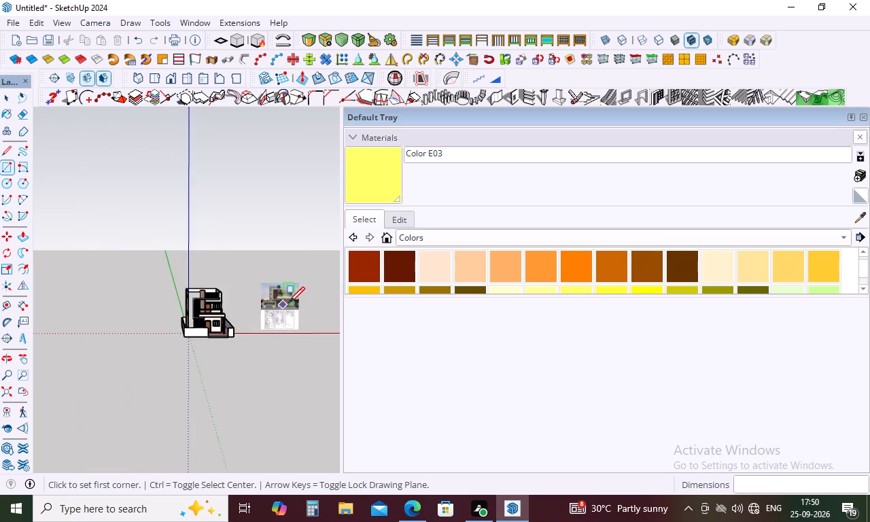
{"action": "scroll", "coordinate": [294, 298], "scroll_direction": "up", "scroll_amount": 20}
{"action": "scroll", "coordinate": [190, 319], "scroll_direction": "up", "scroll_amount": 5}
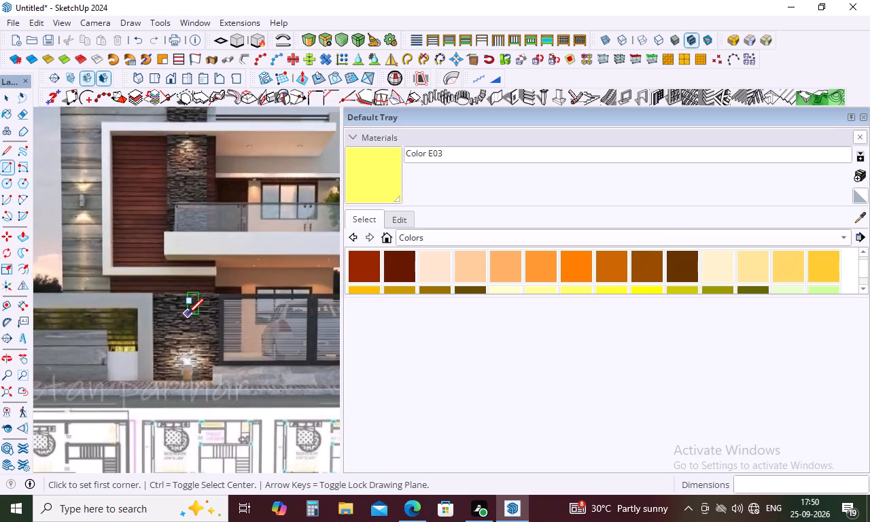
{"action": "scroll", "coordinate": [188, 315], "scroll_direction": "up", "scroll_amount": 9}
{"action": "scroll", "coordinate": [194, 316], "scroll_direction": "down", "scroll_amount": 5}
{"action": "scroll", "coordinate": [249, 328], "scroll_direction": "down", "scroll_amount": 5}
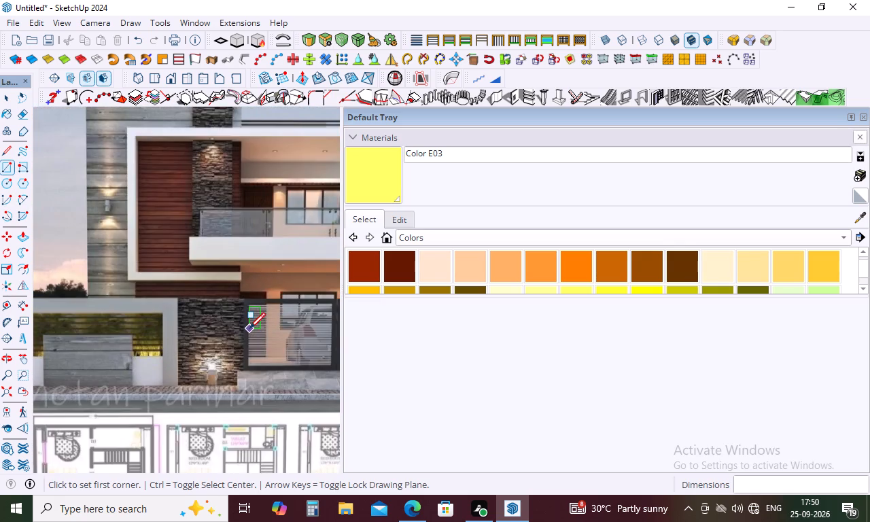
Compare the model's front boundary wall with the framed wall and stone pier in the reference image.
{"action": "scroll", "coordinate": [249, 328], "scroll_direction": "down", "scroll_amount": 20}
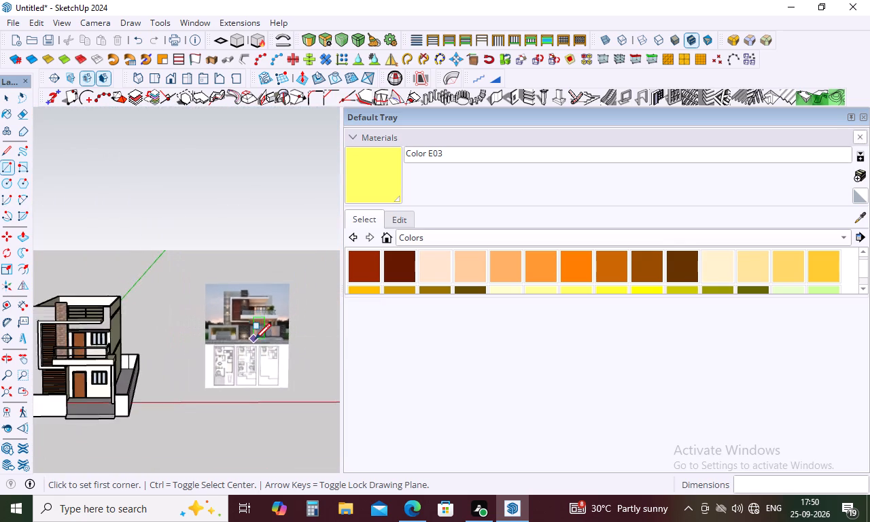
{"action": "scroll", "coordinate": [255, 339], "scroll_direction": "down", "scroll_amount": 5}
{"action": "scroll", "coordinate": [99, 400], "scroll_direction": "up", "scroll_amount": 5}
{"action": "scroll", "coordinate": [188, 389], "scroll_direction": "up", "scroll_amount": 10}
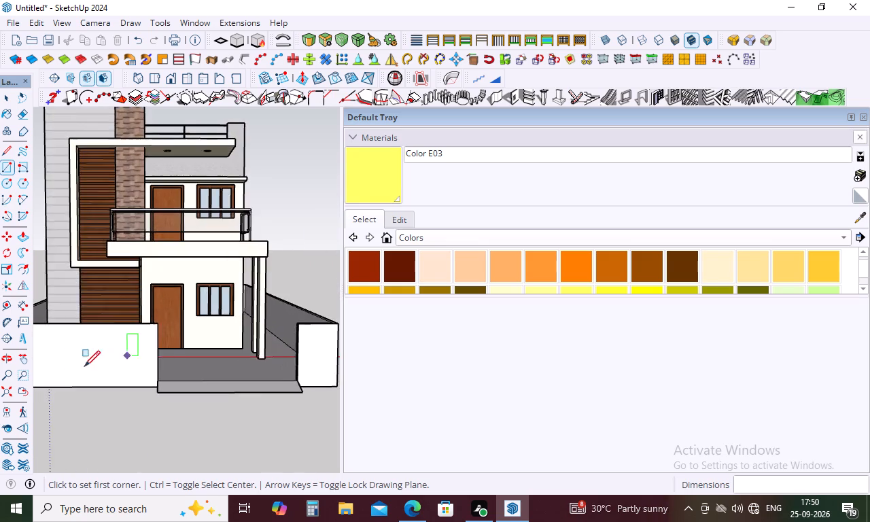
{"action": "scroll", "coordinate": [69, 370], "scroll_direction": "down", "scroll_amount": 5}
{"action": "scroll", "coordinate": [154, 377], "scroll_direction": "down", "scroll_amount": 5}
{"action": "scroll", "coordinate": [44, 367], "scroll_direction": "up", "scroll_amount": 5}
{"action": "scroll", "coordinate": [104, 370], "scroll_direction": "up", "scroll_amount": 5}
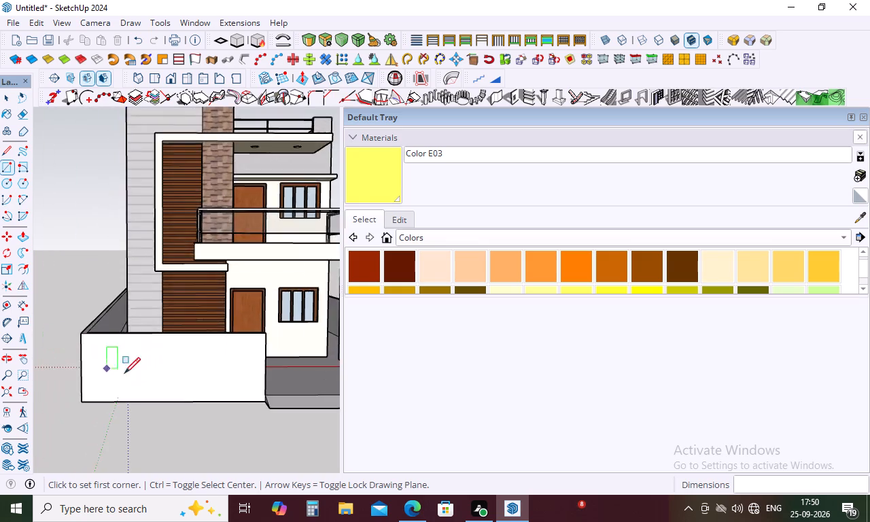
{"action": "scroll", "coordinate": [199, 375], "scroll_direction": "up", "scroll_amount": 4}
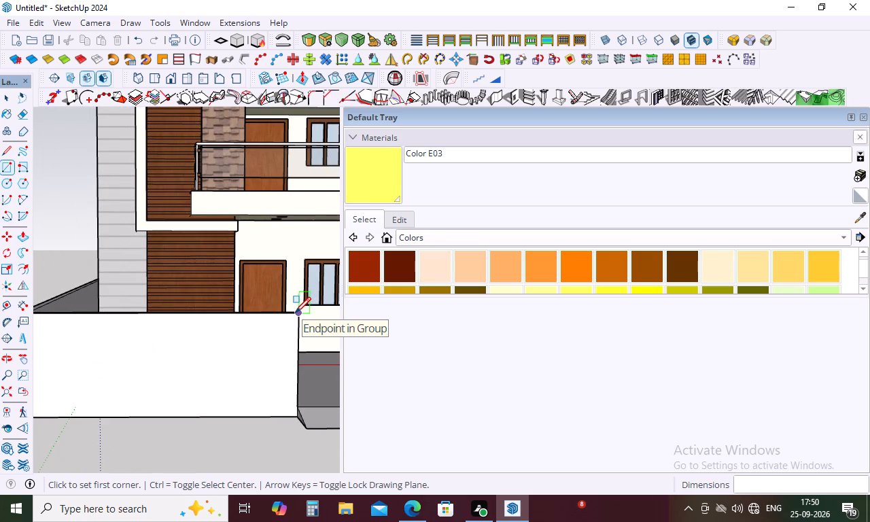
{"action": "scroll", "coordinate": [295, 311], "scroll_direction": "down", "scroll_amount": 5}
{"action": "scroll", "coordinate": [81, 354], "scroll_direction": "down", "scroll_amount": 15}
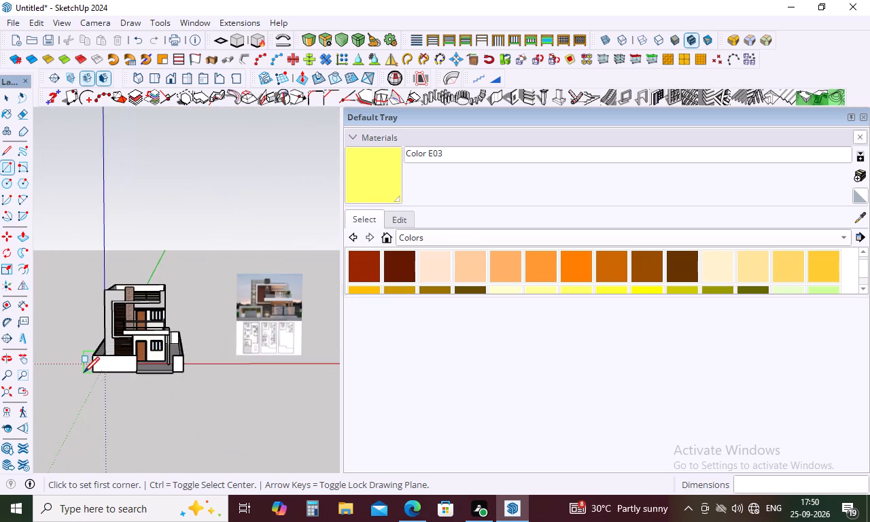
{"action": "scroll", "coordinate": [213, 337], "scroll_direction": "up", "scroll_amount": 4}
{"action": "scroll", "coordinate": [332, 318], "scroll_direction": "up", "scroll_amount": 7}
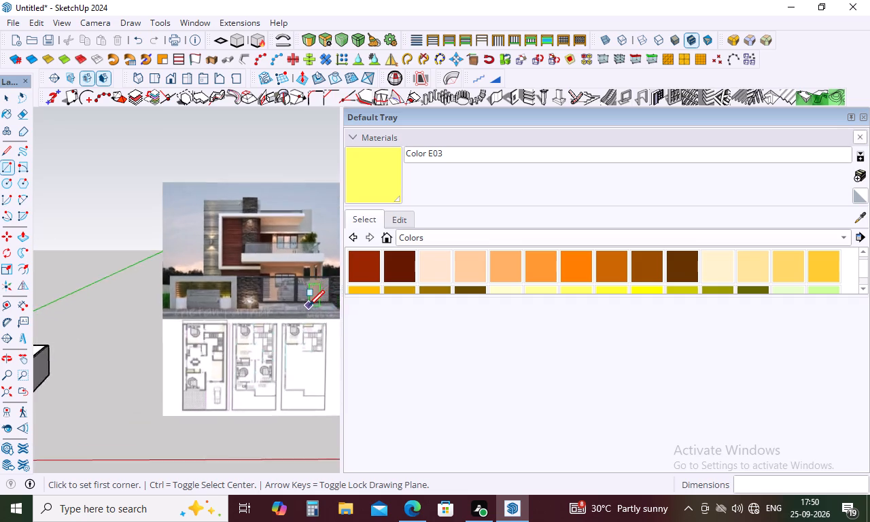
Draw a full-height rectangle about 3' 8 5/16" by 5' 2 1/8" on the long front boundary wall, from its ramp-side top corner.
{"action": "scroll", "coordinate": [309, 306], "scroll_direction": "down", "scroll_amount": 14}
{"action": "scroll", "coordinate": [158, 352], "scroll_direction": "up", "scroll_amount": 5}
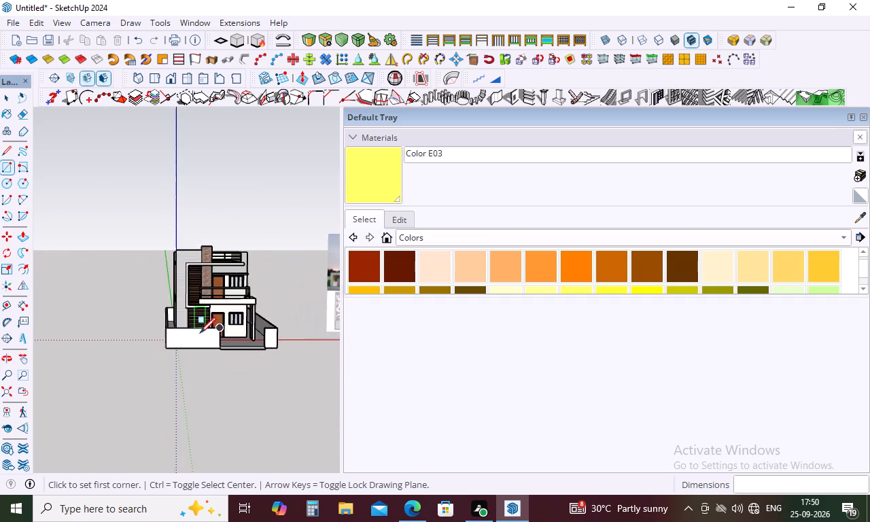
{"action": "scroll", "coordinate": [200, 333], "scroll_direction": "up", "scroll_amount": 13}
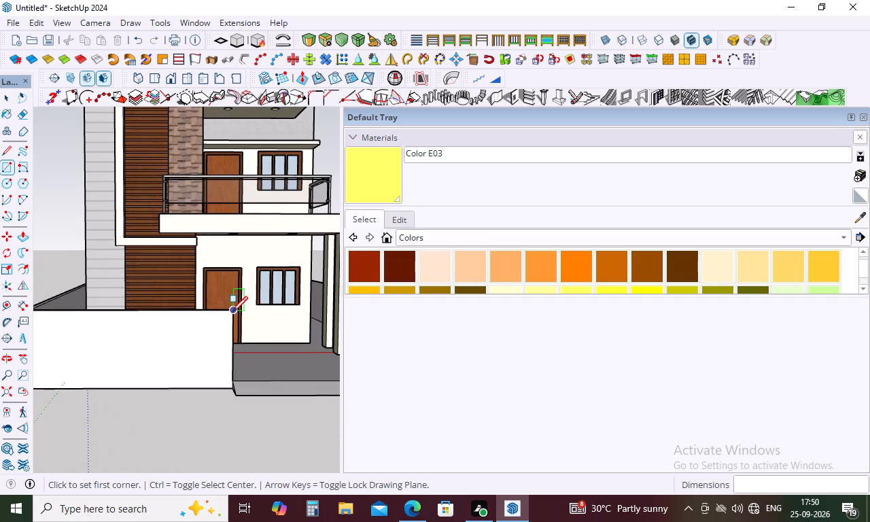
{"action": "left_click", "coordinate": [232, 312]}
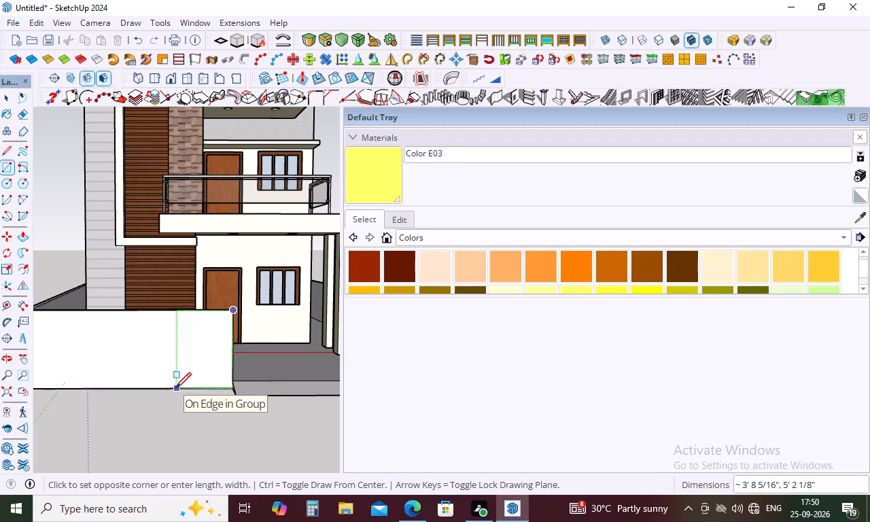
{"action": "left_click", "coordinate": [175, 388]}
Examine the framed boundary wall, planters and stone pier in the reference image against the model's divided front wall.
{"action": "scroll", "coordinate": [231, 358], "scroll_direction": "down", "scroll_amount": 9}
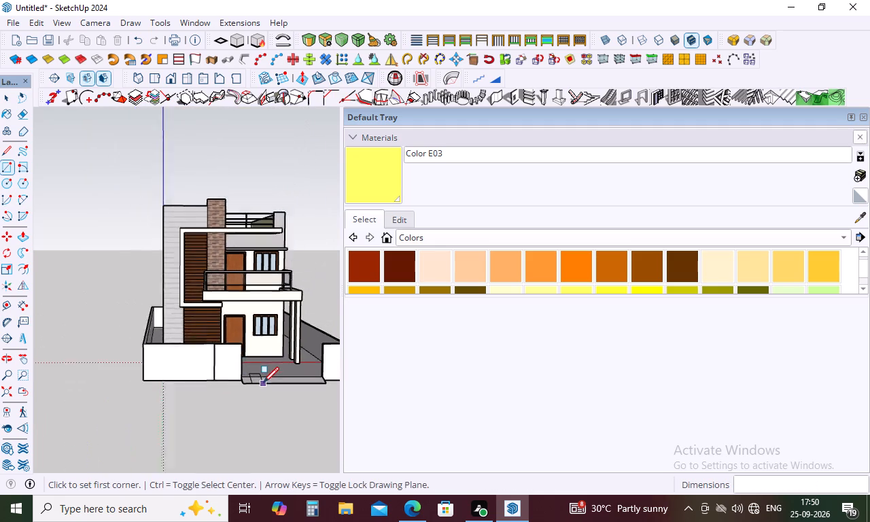
{"action": "scroll", "coordinate": [134, 342], "scroll_direction": "up", "scroll_amount": 1}
{"action": "scroll", "coordinate": [137, 340], "scroll_direction": "down", "scroll_amount": 14}
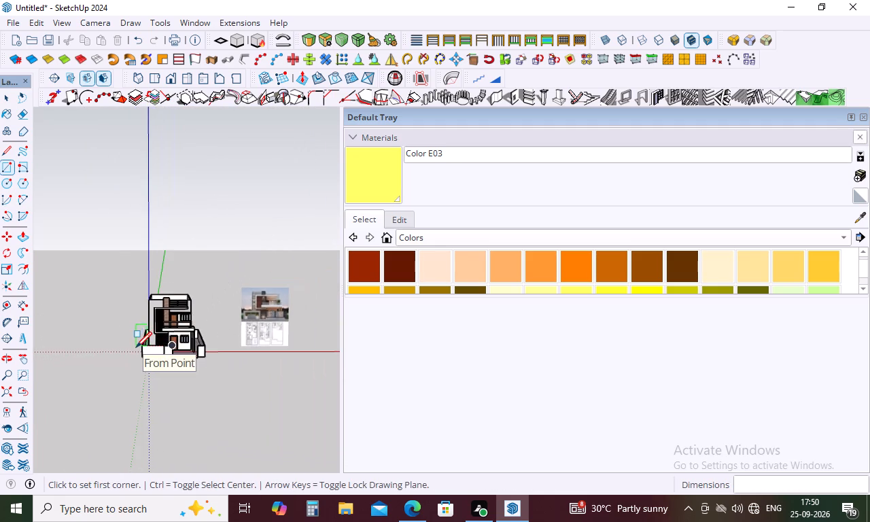
{"action": "scroll", "coordinate": [239, 307], "scroll_direction": "up", "scroll_amount": 19}
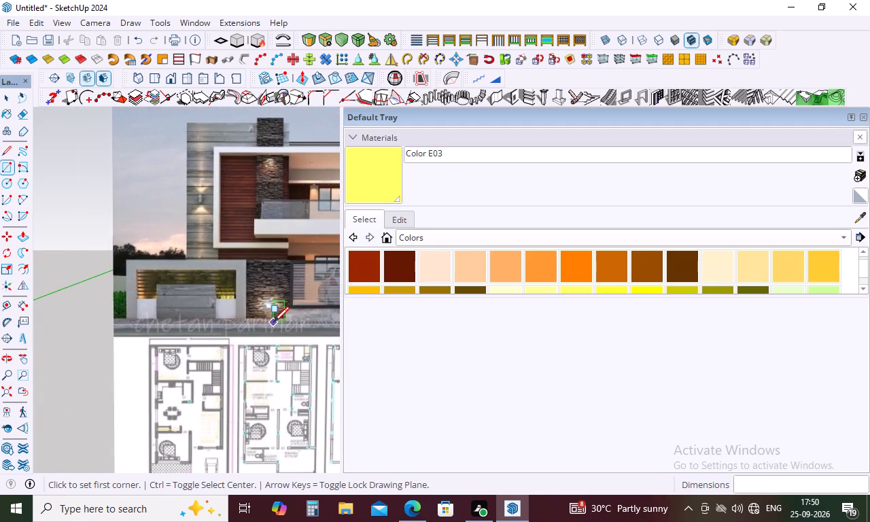
{"action": "scroll", "coordinate": [256, 302], "scroll_direction": "down", "scroll_amount": 4}
{"action": "scroll", "coordinate": [241, 296], "scroll_direction": "up", "scroll_amount": 4}
{"action": "scroll", "coordinate": [161, 303], "scroll_direction": "up", "scroll_amount": 5}
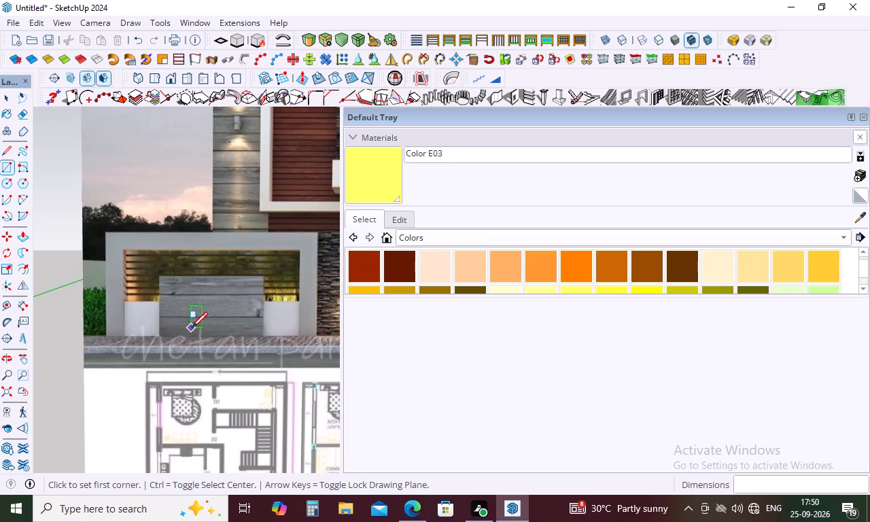
{"action": "scroll", "coordinate": [256, 319], "scroll_direction": "down", "scroll_amount": 5}
{"action": "scroll", "coordinate": [321, 340], "scroll_direction": "down", "scroll_amount": 10}
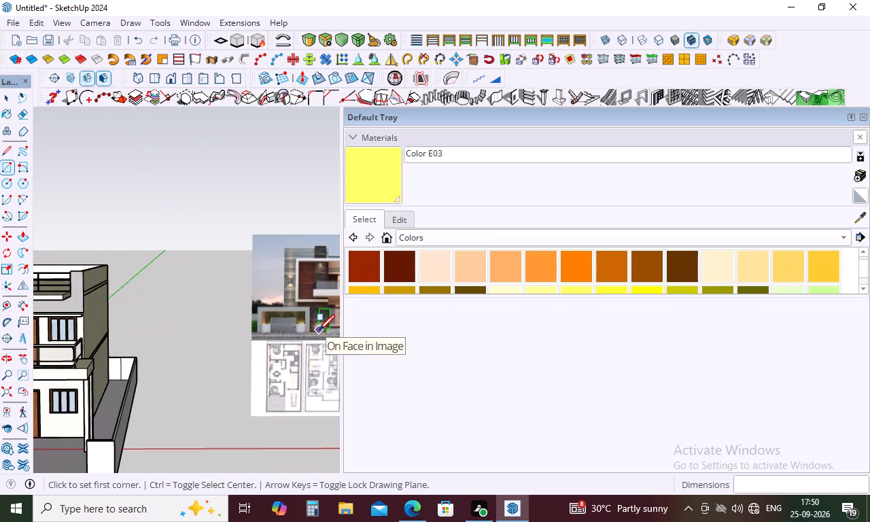
Draw a rectangle about 9' 11 11/16" by 5' 2 1/8" over the rest of the long front boundary wall, up to its outer end.
{"action": "scroll", "coordinate": [319, 330], "scroll_direction": "down", "scroll_amount": 8}
{"action": "scroll", "coordinate": [163, 394], "scroll_direction": "up", "scroll_amount": 9}
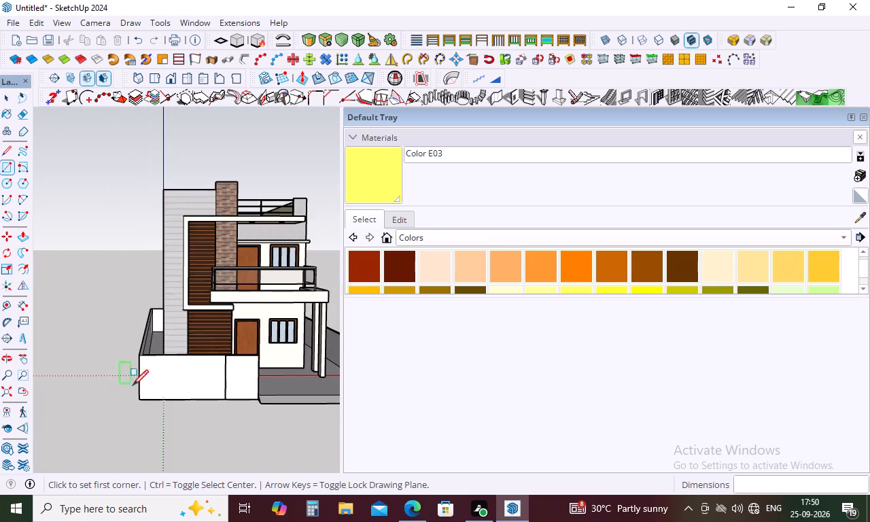
{"action": "scroll", "coordinate": [147, 388], "scroll_direction": "up", "scroll_amount": 5}
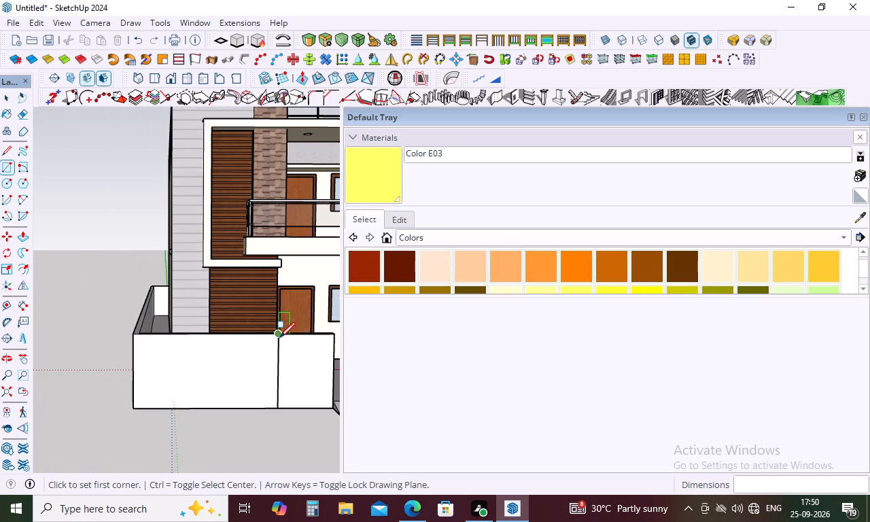
{"action": "left_click", "coordinate": [278, 336]}
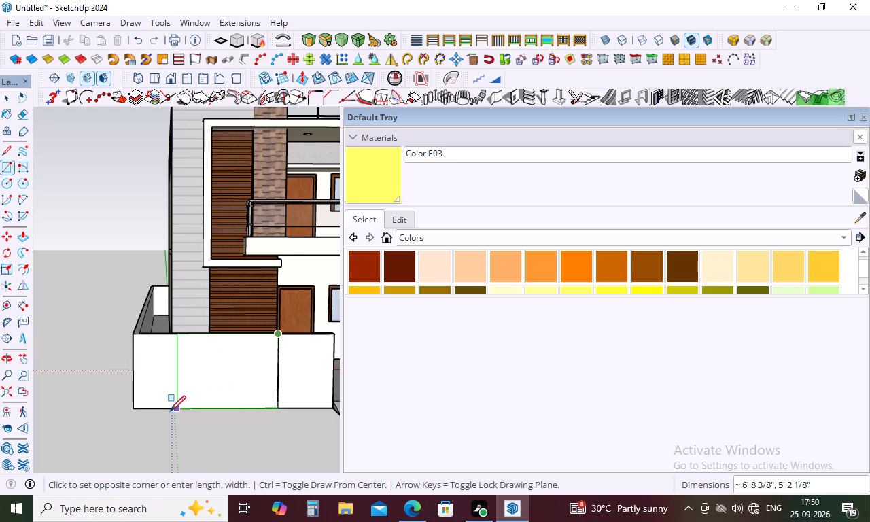
{"action": "left_click", "coordinate": [139, 409]}
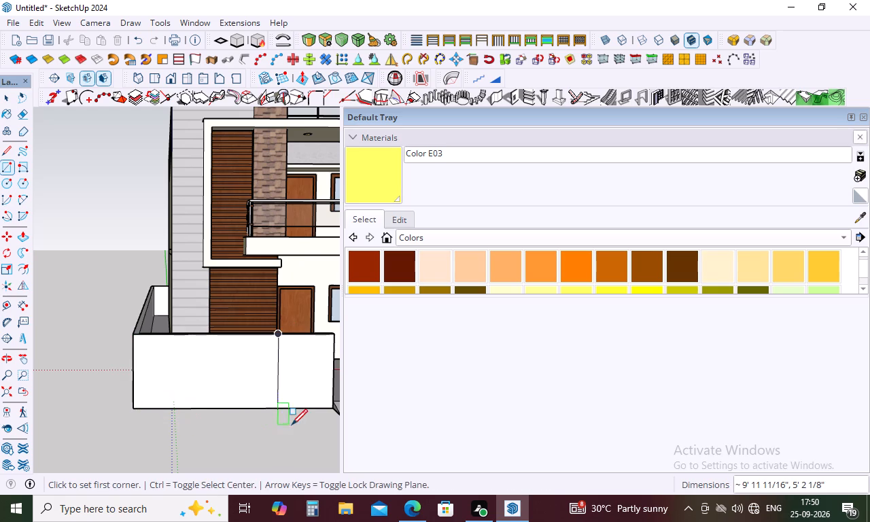
{"action": "key", "text": "space"}
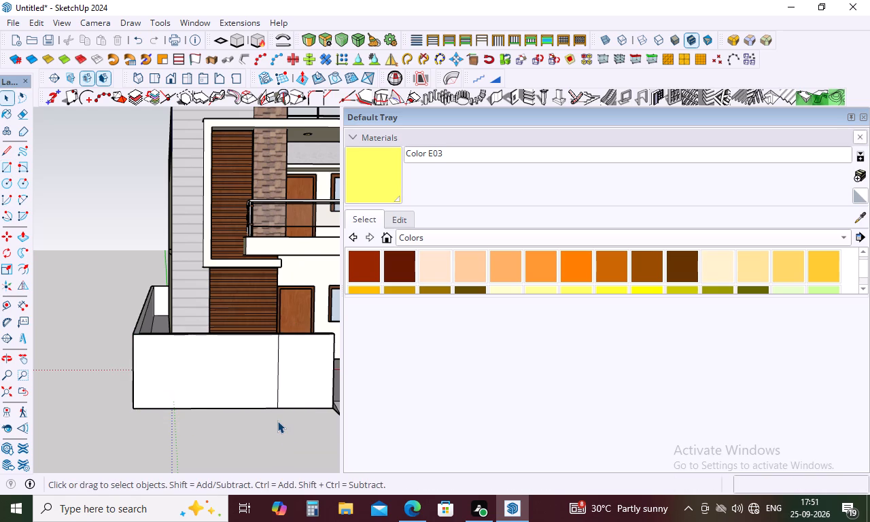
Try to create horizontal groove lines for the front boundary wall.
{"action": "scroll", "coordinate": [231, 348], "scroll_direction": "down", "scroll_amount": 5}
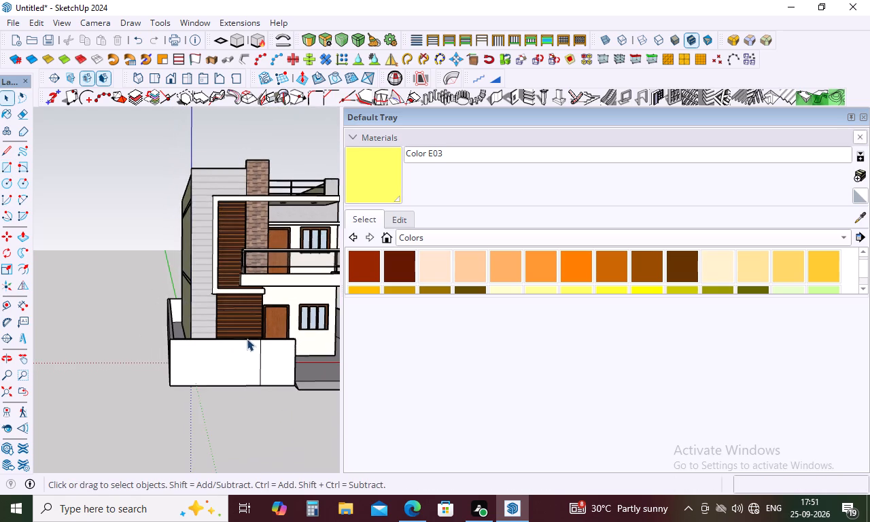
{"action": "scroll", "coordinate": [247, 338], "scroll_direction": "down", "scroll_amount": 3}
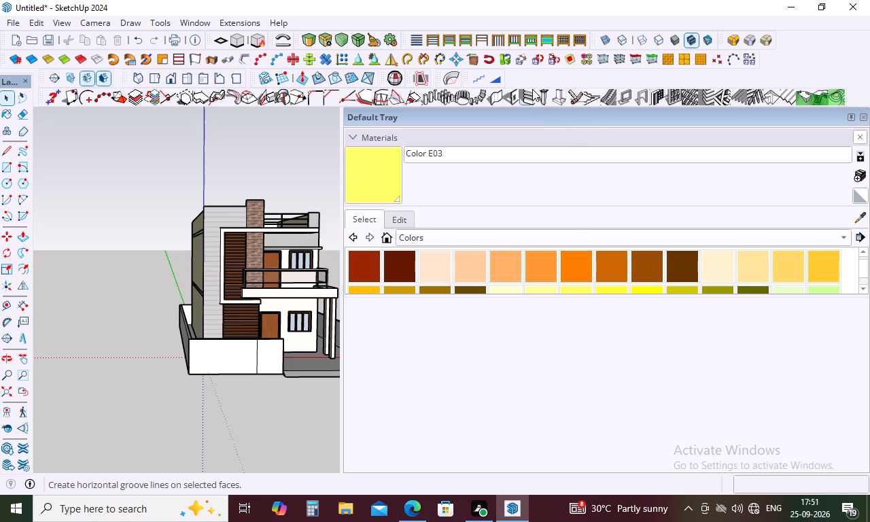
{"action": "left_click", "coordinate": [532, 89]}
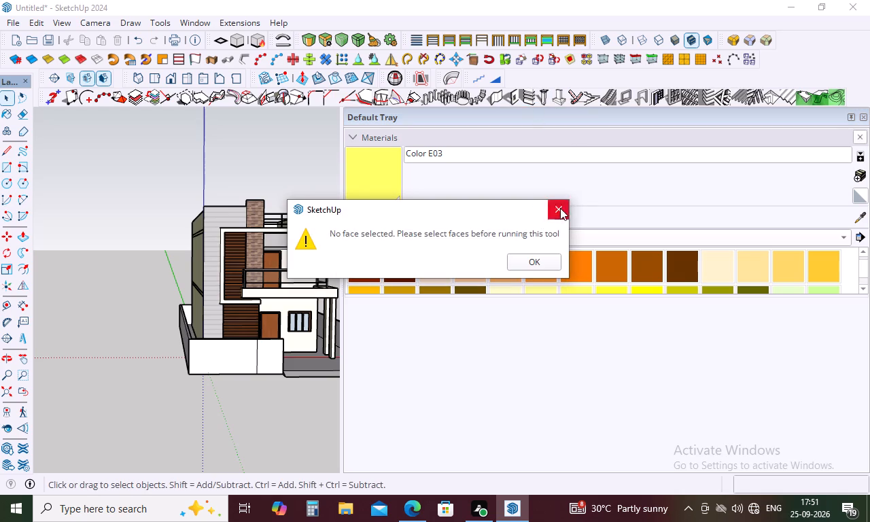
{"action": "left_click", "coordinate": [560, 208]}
Examine the reference image's boundary wall frame, horizontal slats, wood-clad panel and white planters, comparing them with the model's front wall.
{"action": "scroll", "coordinate": [192, 247], "scroll_direction": "down", "scroll_amount": 10}
{"action": "scroll", "coordinate": [311, 246], "scroll_direction": "up", "scroll_amount": 5}
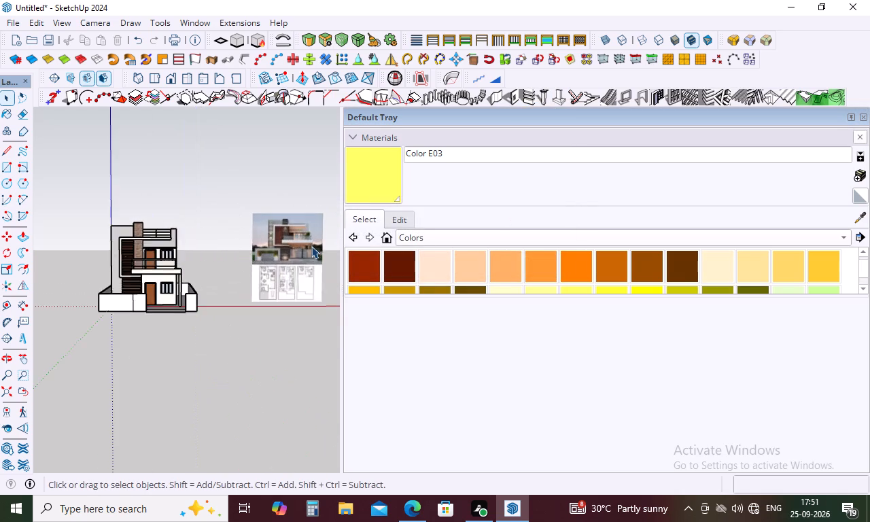
{"action": "scroll", "coordinate": [293, 252], "scroll_direction": "up", "scroll_amount": 15}
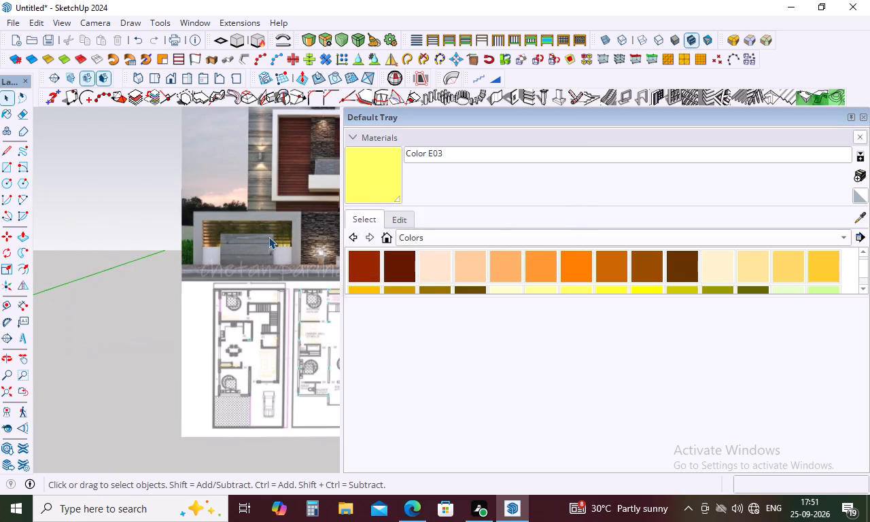
{"action": "scroll", "coordinate": [268, 237], "scroll_direction": "down", "scroll_amount": 14}
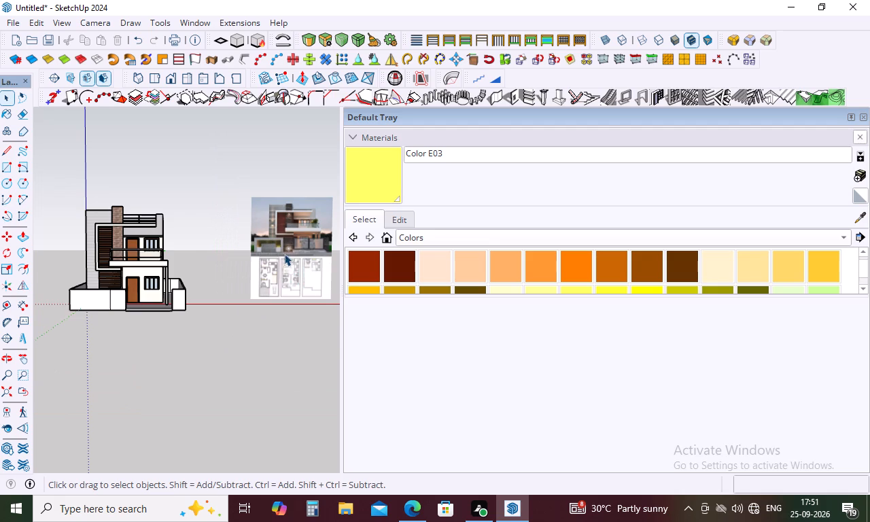
{"action": "scroll", "coordinate": [284, 250], "scroll_direction": "up", "scroll_amount": 17}
{"action": "scroll", "coordinate": [248, 224], "scroll_direction": "up", "scroll_amount": 9}
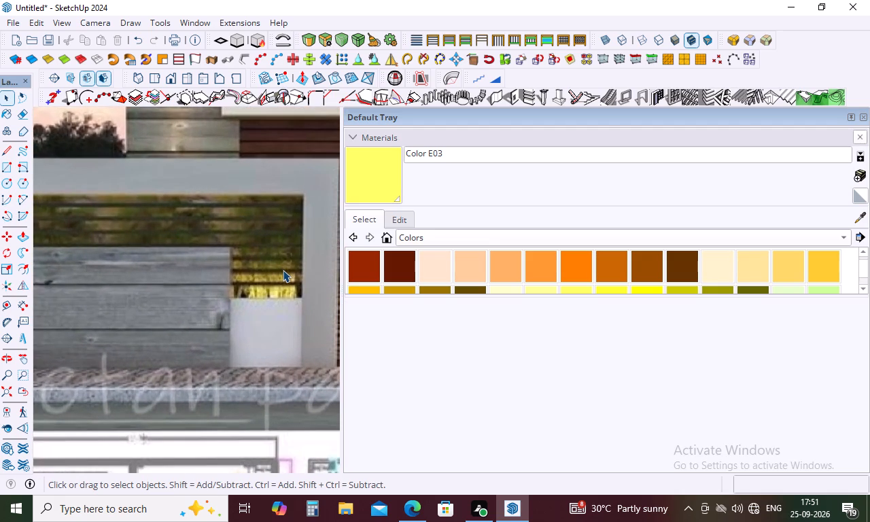
{"action": "scroll", "coordinate": [283, 270], "scroll_direction": "down", "scroll_amount": 5}
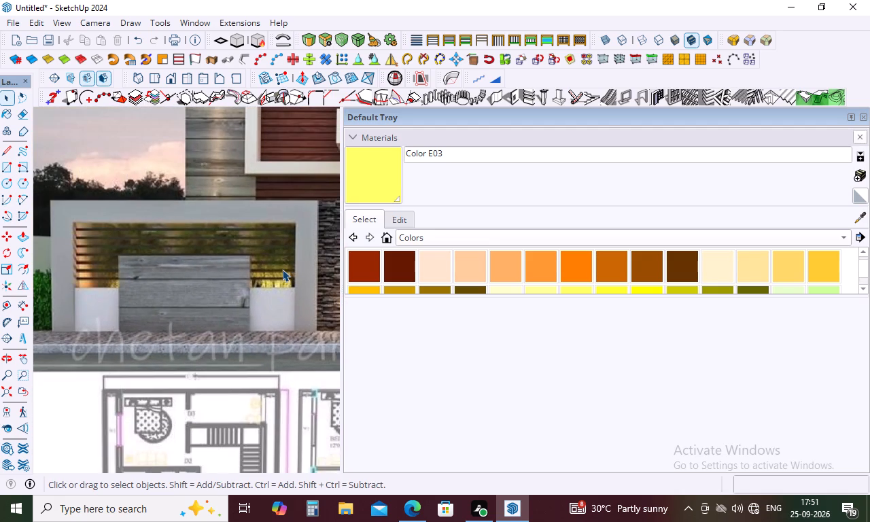
{"action": "scroll", "coordinate": [280, 273], "scroll_direction": "down", "scroll_amount": 3}
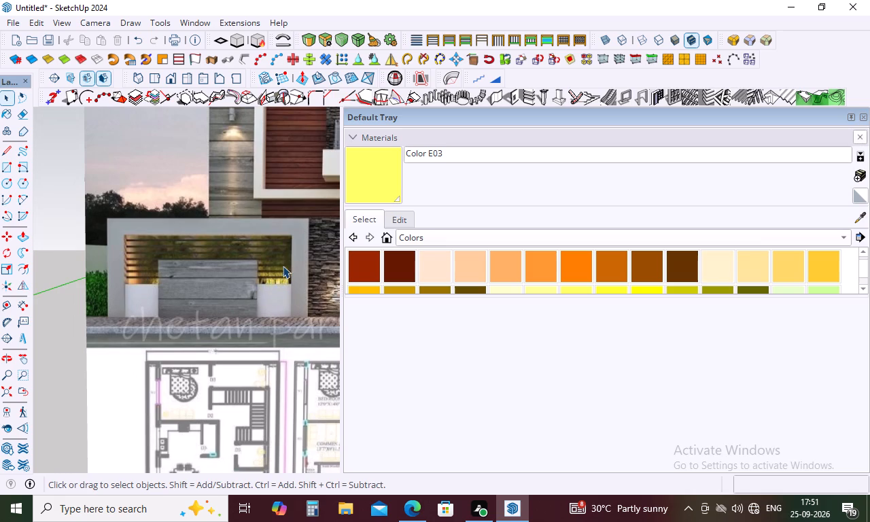
{"action": "scroll", "coordinate": [304, 226], "scroll_direction": "down", "scroll_amount": 4}
{"action": "scroll", "coordinate": [306, 239], "scroll_direction": "up", "scroll_amount": 5}
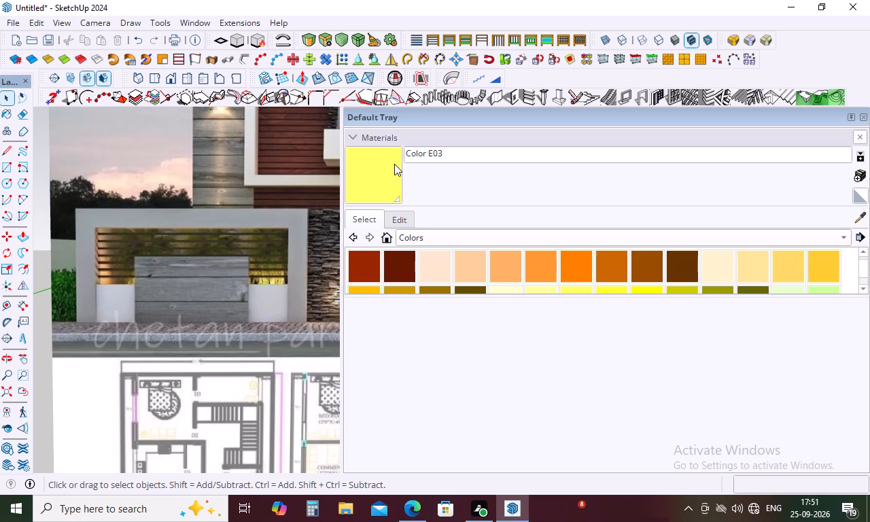
{"action": "scroll", "coordinate": [271, 284], "scroll_direction": "down", "scroll_amount": 11}
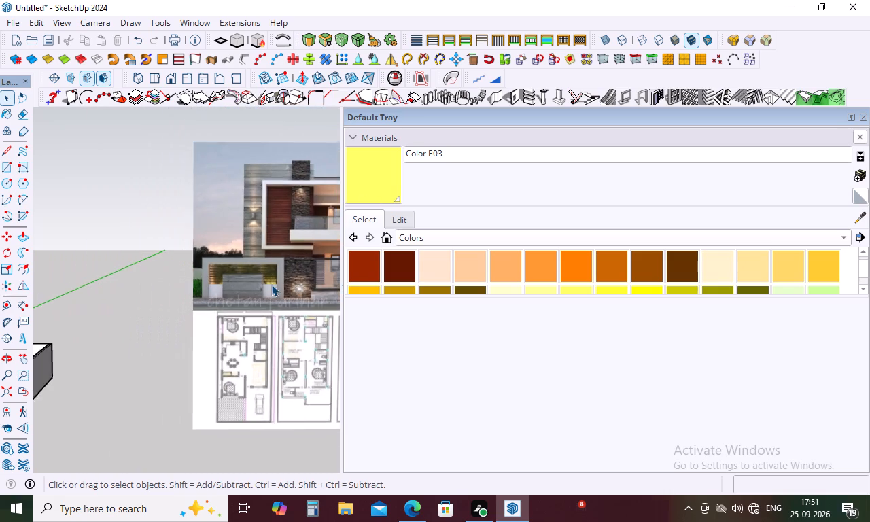
{"action": "scroll", "coordinate": [271, 284], "scroll_direction": "down", "scroll_amount": 10}
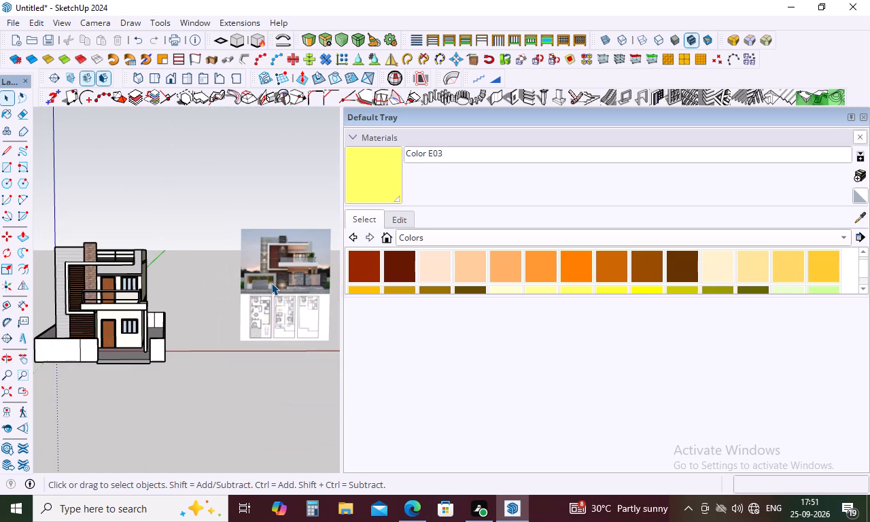
{"action": "scroll", "coordinate": [74, 362], "scroll_direction": "up", "scroll_amount": 4}
{"action": "scroll", "coordinate": [70, 351], "scroll_direction": "down", "scroll_amount": 2}
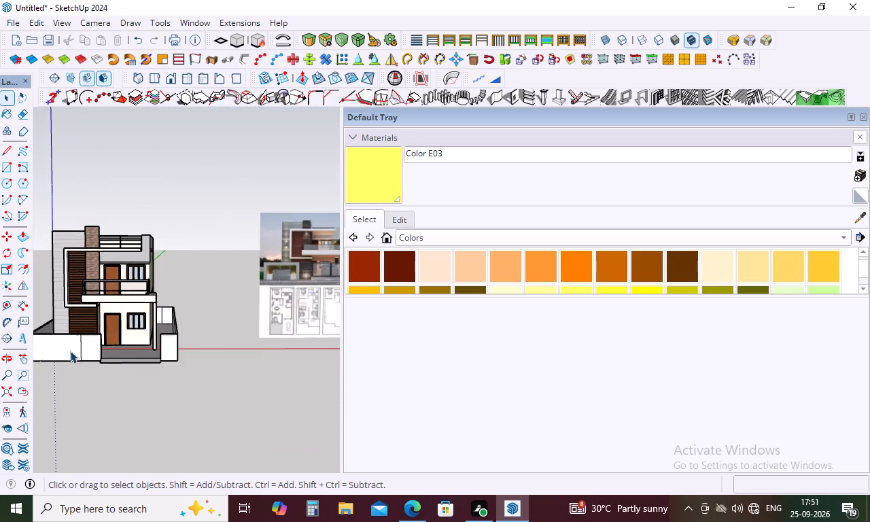
{"action": "scroll", "coordinate": [70, 351], "scroll_direction": "down", "scroll_amount": 2}
{"action": "scroll", "coordinate": [291, 242], "scroll_direction": "up", "scroll_amount": 9}
{"action": "scroll", "coordinate": [267, 301], "scroll_direction": "up", "scroll_amount": 4}
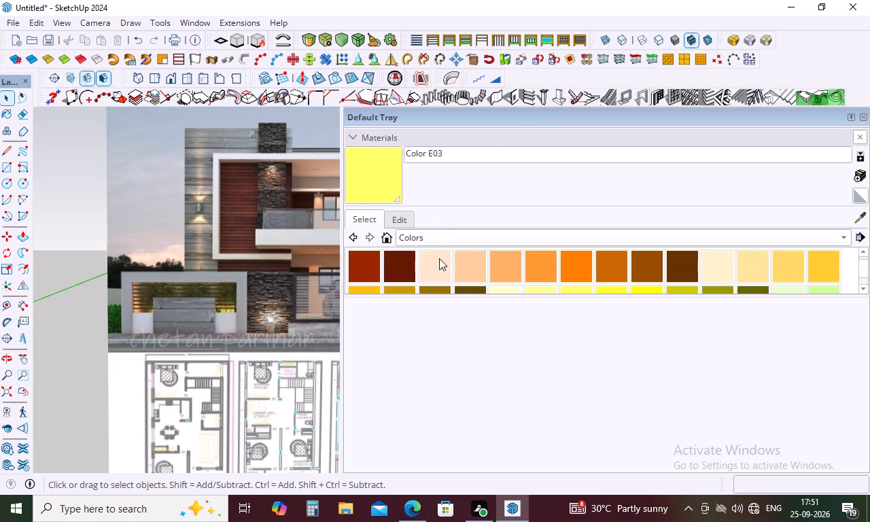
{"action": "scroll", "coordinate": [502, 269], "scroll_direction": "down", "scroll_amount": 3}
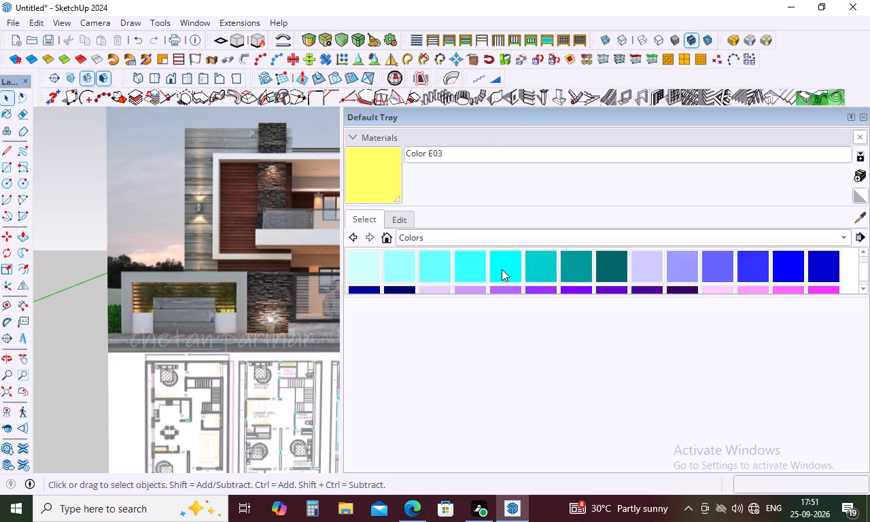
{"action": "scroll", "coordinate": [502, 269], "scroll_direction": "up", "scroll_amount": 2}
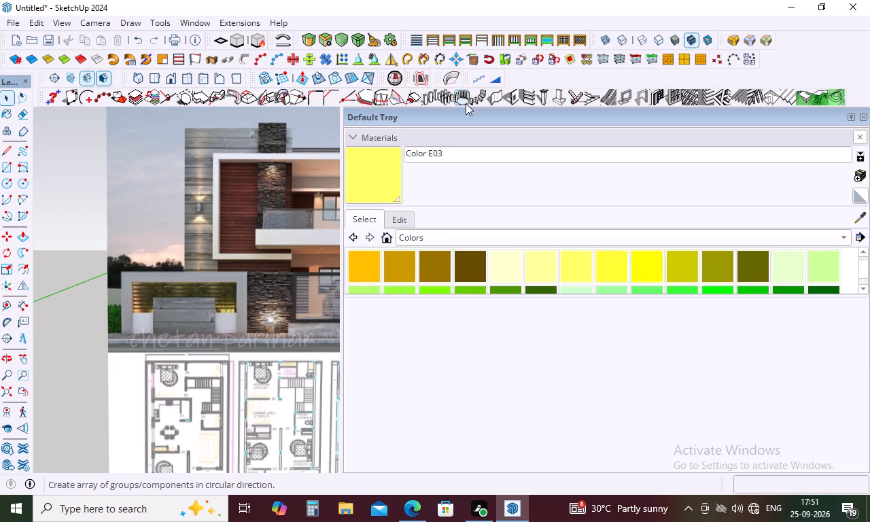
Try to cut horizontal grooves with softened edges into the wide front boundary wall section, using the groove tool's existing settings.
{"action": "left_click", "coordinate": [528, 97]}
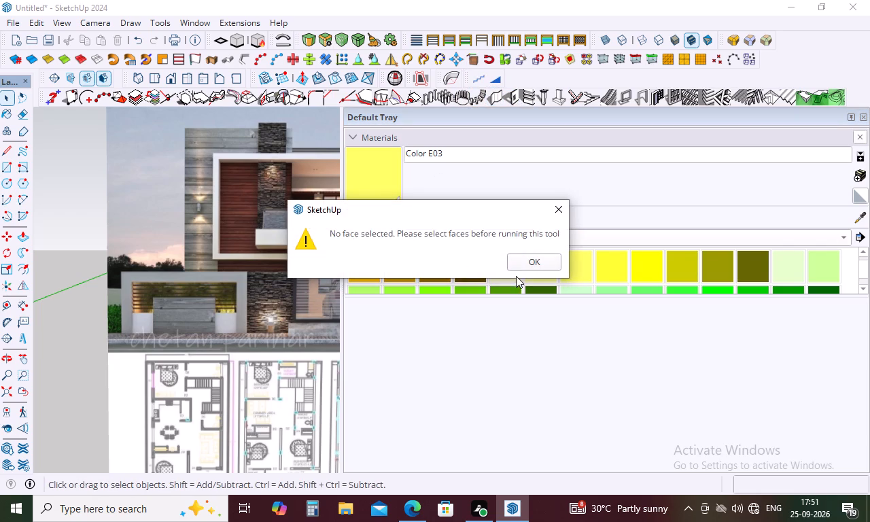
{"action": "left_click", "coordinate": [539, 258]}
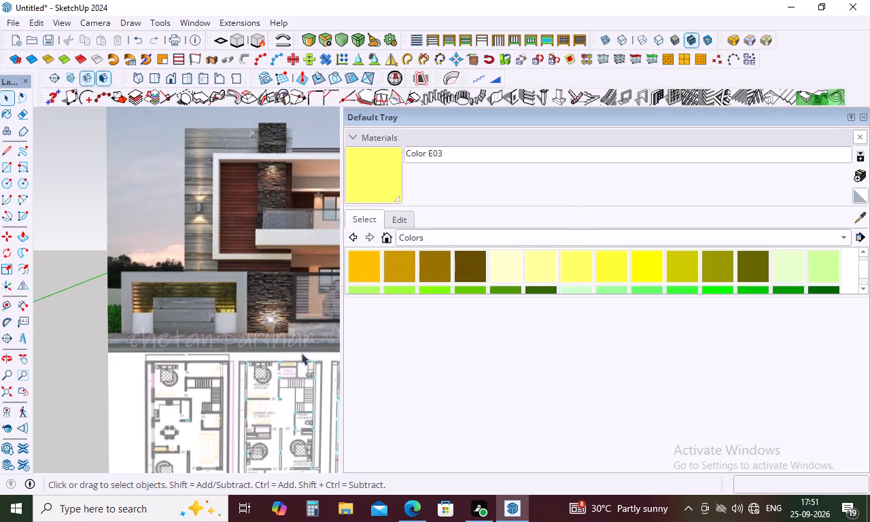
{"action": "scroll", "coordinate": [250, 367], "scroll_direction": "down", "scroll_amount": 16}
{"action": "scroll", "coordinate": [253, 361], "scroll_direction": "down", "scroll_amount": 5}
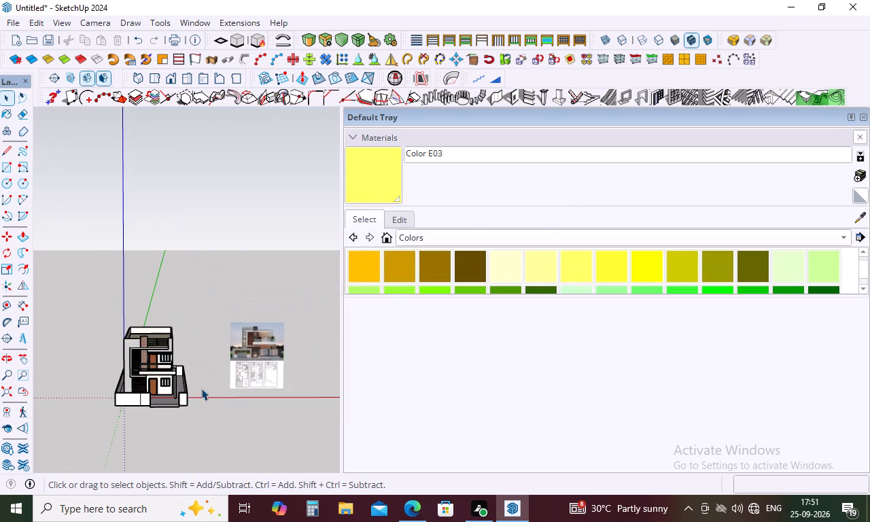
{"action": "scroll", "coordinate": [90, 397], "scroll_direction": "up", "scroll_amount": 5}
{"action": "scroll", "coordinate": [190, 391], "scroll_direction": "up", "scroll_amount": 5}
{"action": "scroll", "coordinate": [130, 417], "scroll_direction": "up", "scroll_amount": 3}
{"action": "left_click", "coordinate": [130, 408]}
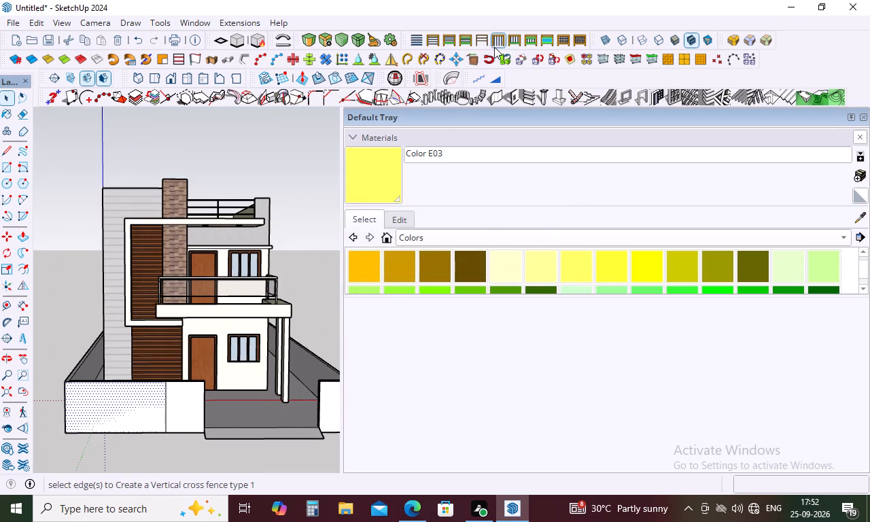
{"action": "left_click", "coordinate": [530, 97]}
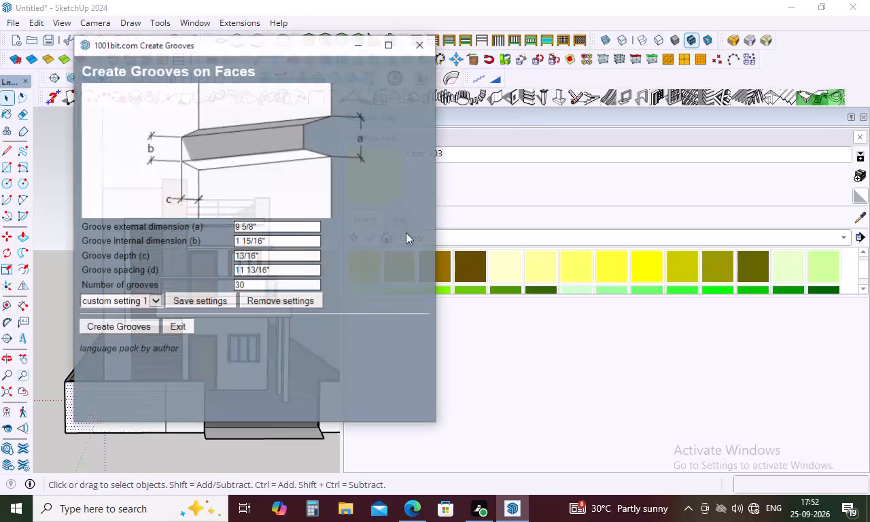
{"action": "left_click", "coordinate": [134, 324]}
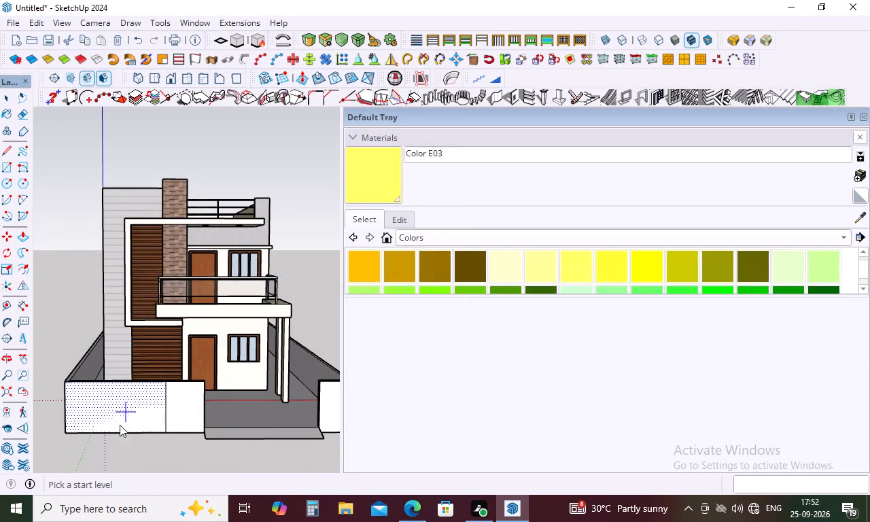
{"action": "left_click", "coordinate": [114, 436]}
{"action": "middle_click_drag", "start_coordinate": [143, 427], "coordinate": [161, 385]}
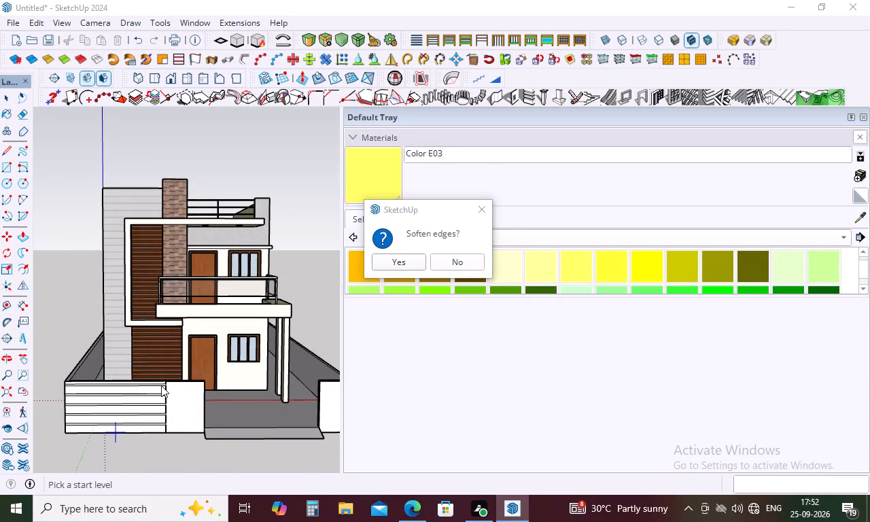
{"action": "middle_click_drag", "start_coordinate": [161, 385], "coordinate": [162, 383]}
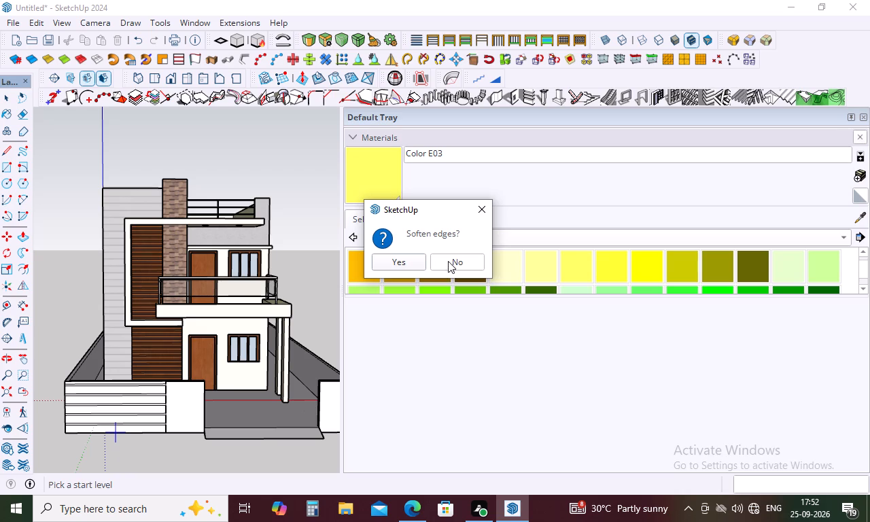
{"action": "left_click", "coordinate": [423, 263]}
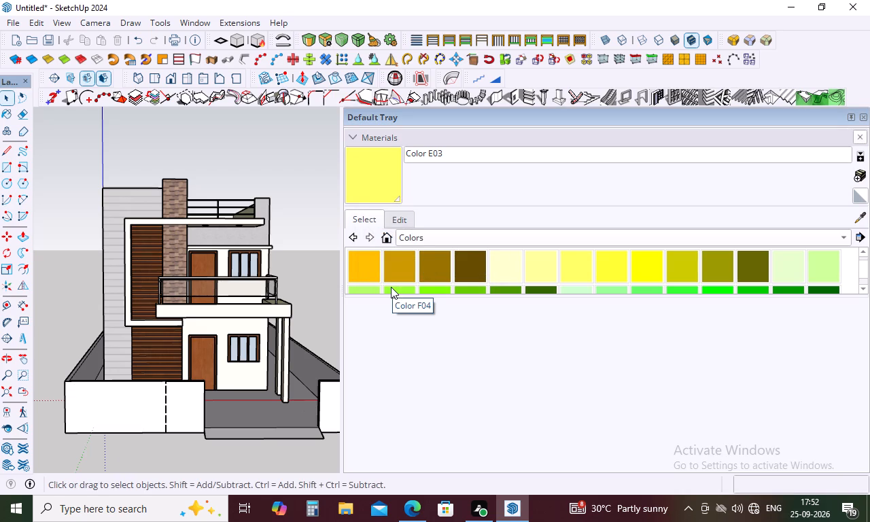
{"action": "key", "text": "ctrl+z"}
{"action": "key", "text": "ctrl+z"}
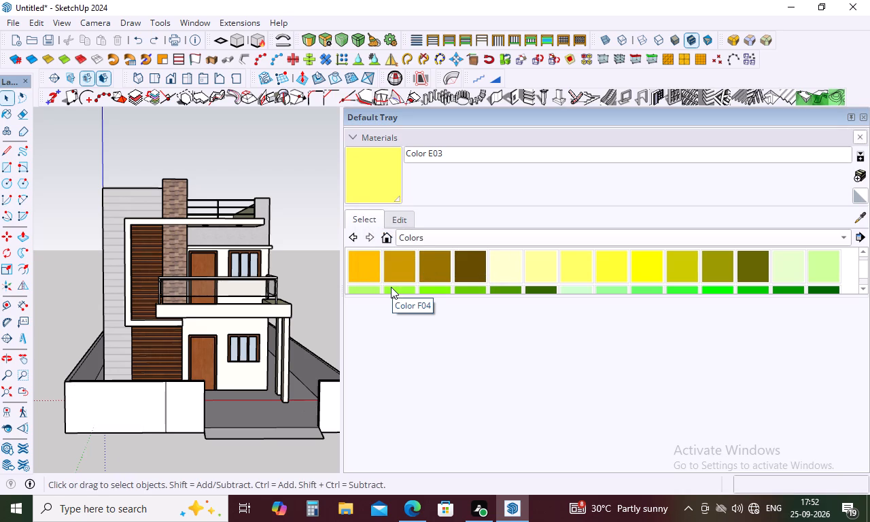
Set the groove external dimension to .8 and try grooving the wide front boundary wall section from its base at the existing spacing.
{"action": "left_click", "coordinate": [156, 401]}
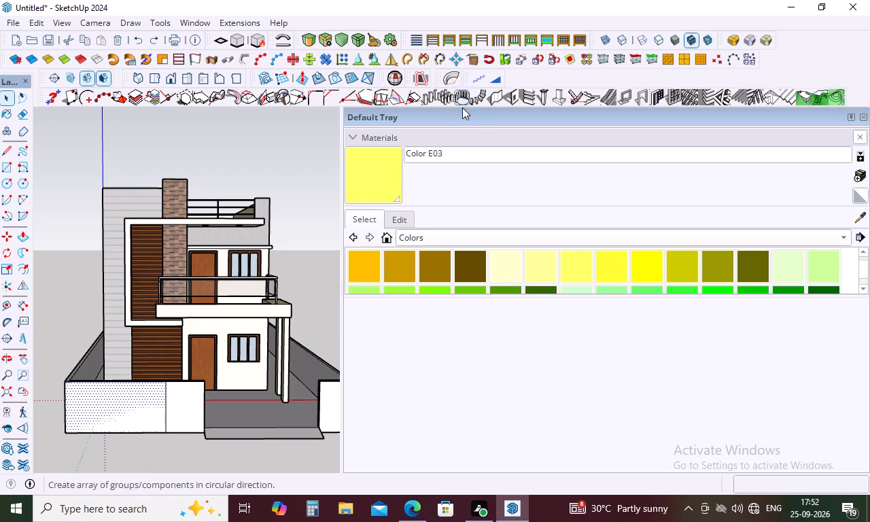
{"action": "left_click", "coordinate": [530, 100]}
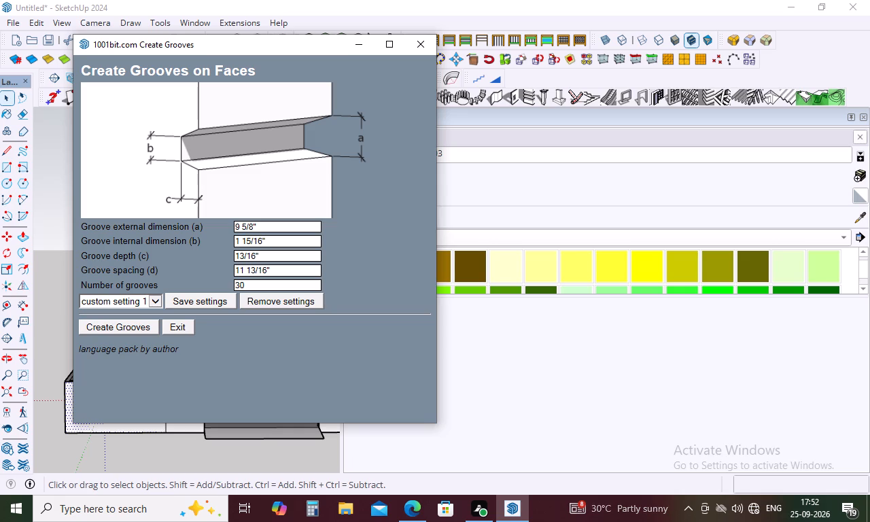
{"action": "left_click", "coordinate": [276, 226]}
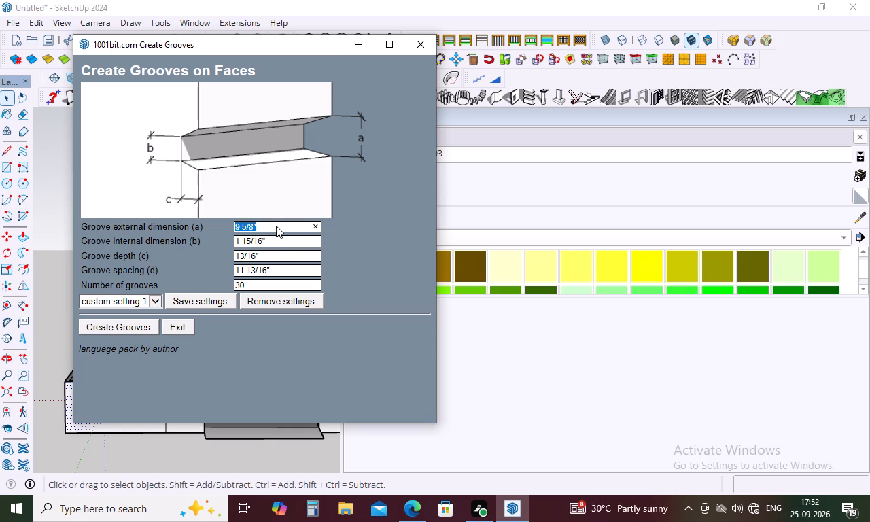
{"action": "key", "text": "BackSpace"}
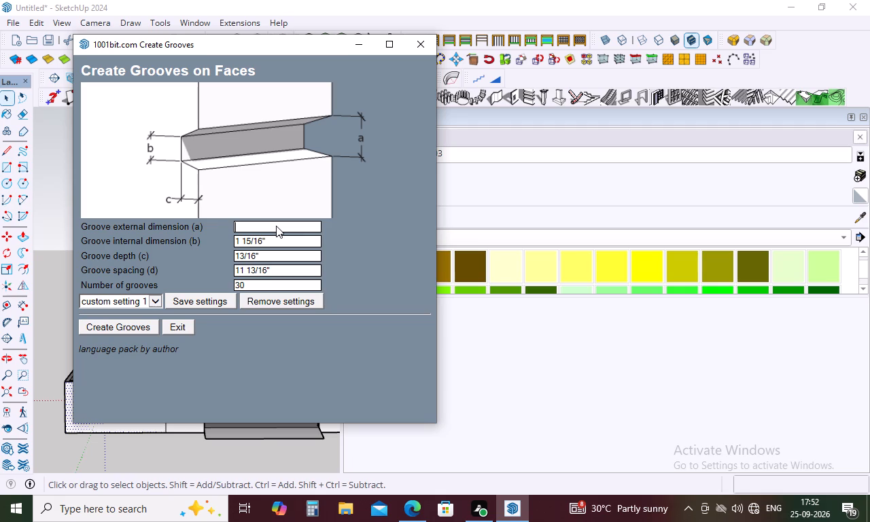
{"action": "type", "text": ".8"}
{"action": "key", "text": "Return"}
{"action": "left_click", "coordinate": [133, 328]}
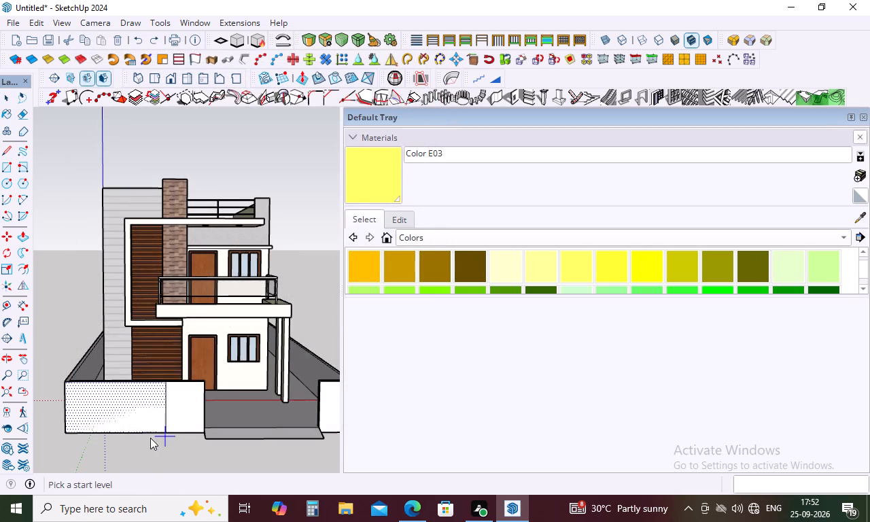
{"action": "left_click", "coordinate": [141, 432]}
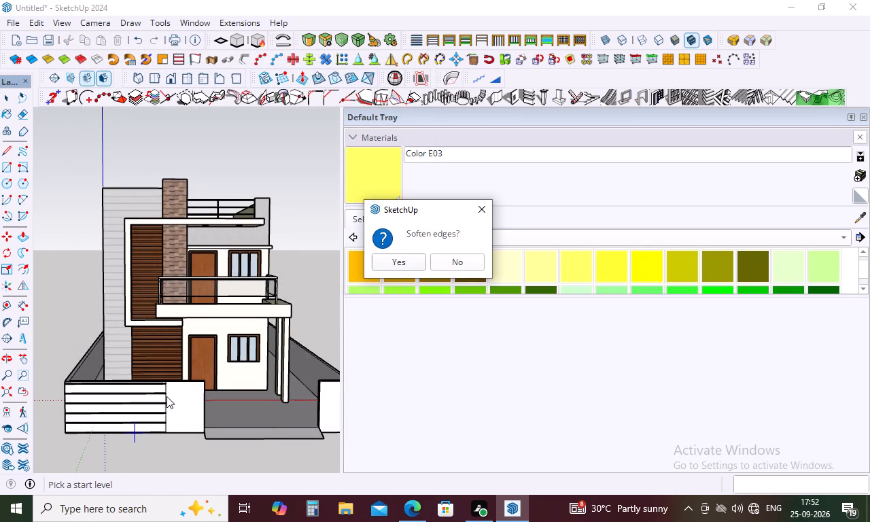
{"action": "key", "text": "ctrl+z"}
{"action": "left_click", "coordinate": [477, 201]}
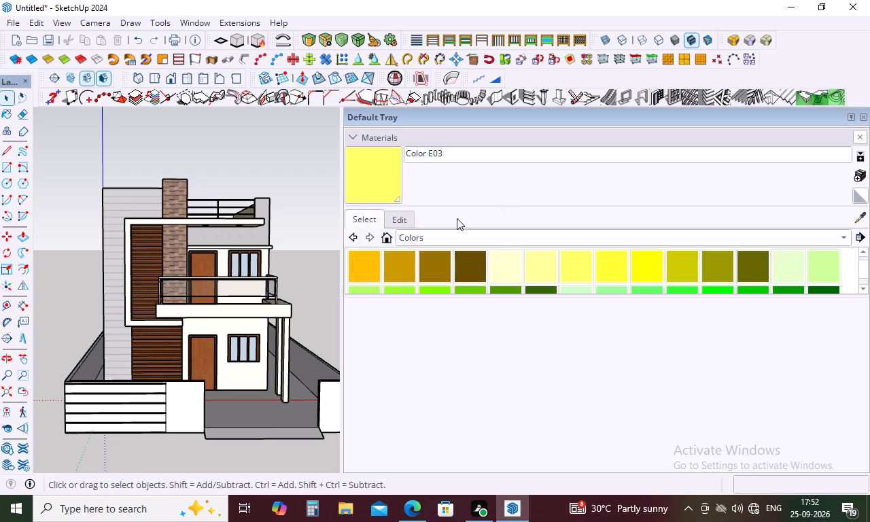
{"action": "key", "text": "ctrl+z"}
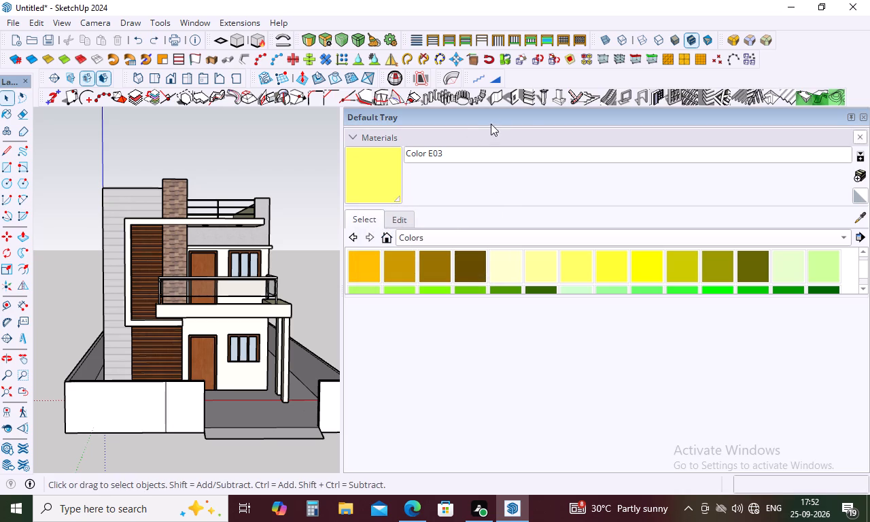
Create horizontal grooves at 6" spacing on the wide front boundary wall section, starting at its base, without softening the edges.
{"action": "left_click", "coordinate": [534, 101]}
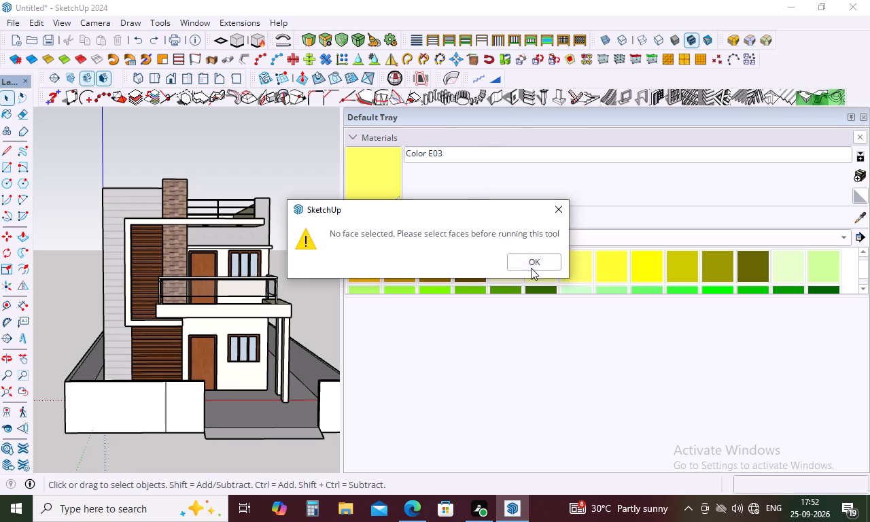
{"action": "left_click", "coordinate": [565, 212]}
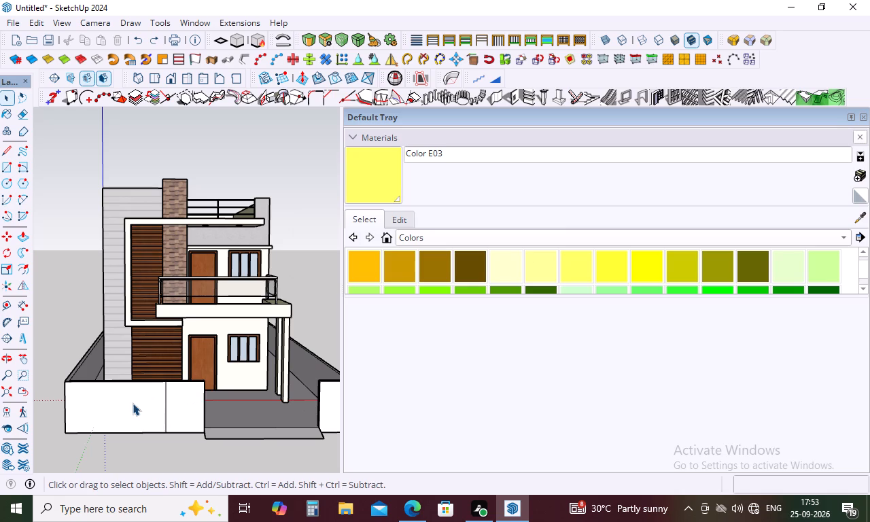
{"action": "left_click", "coordinate": [133, 403]}
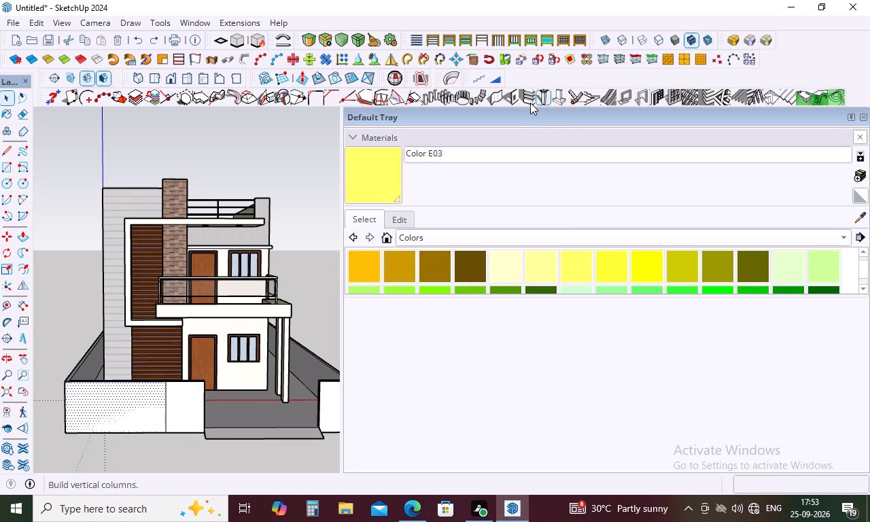
{"action": "left_click", "coordinate": [528, 101]}
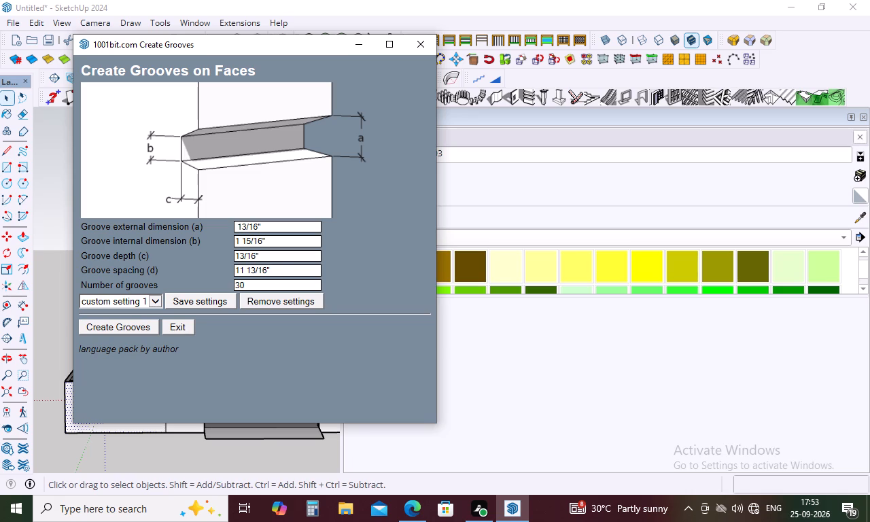
{"action": "left_click", "coordinate": [273, 272]}
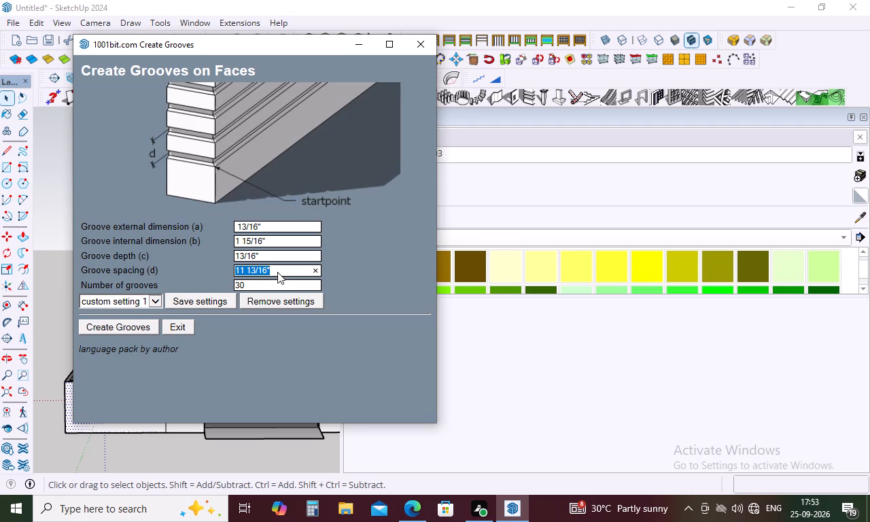
{"action": "key", "text": "BackSpace"}
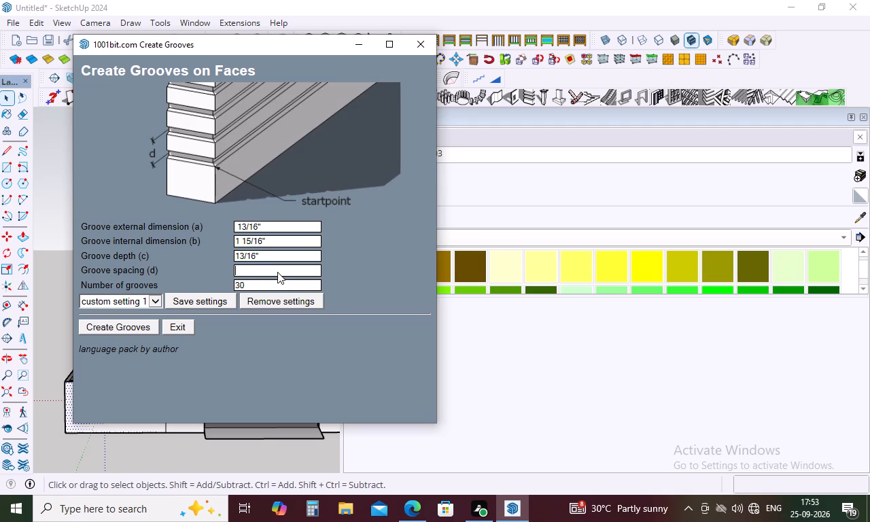
{"action": "key", "text": "6"}
{"action": "key", "text": "shift+quotedbl"}
{"action": "left_click", "coordinate": [104, 323]}
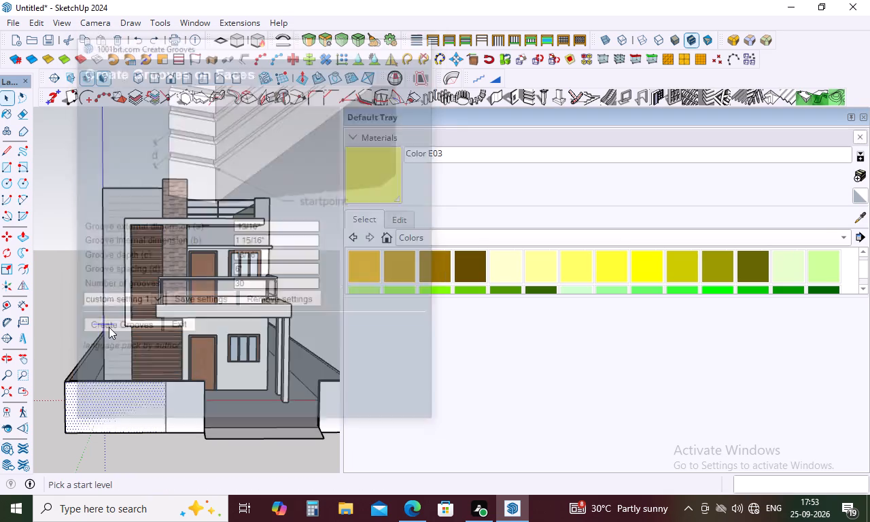
{"action": "left_click", "coordinate": [114, 432]}
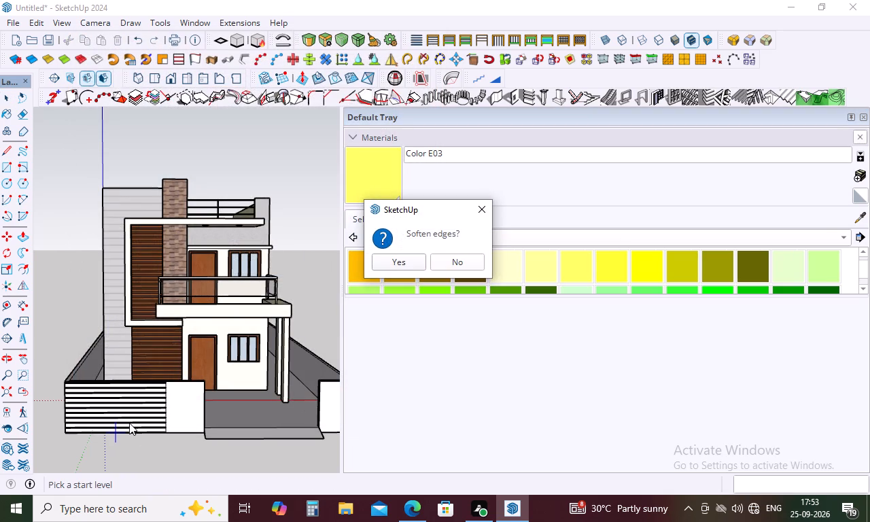
{"action": "scroll", "coordinate": [129, 421], "scroll_direction": "up", "scroll_amount": 8}
{"action": "left_click", "coordinate": [315, 326]}
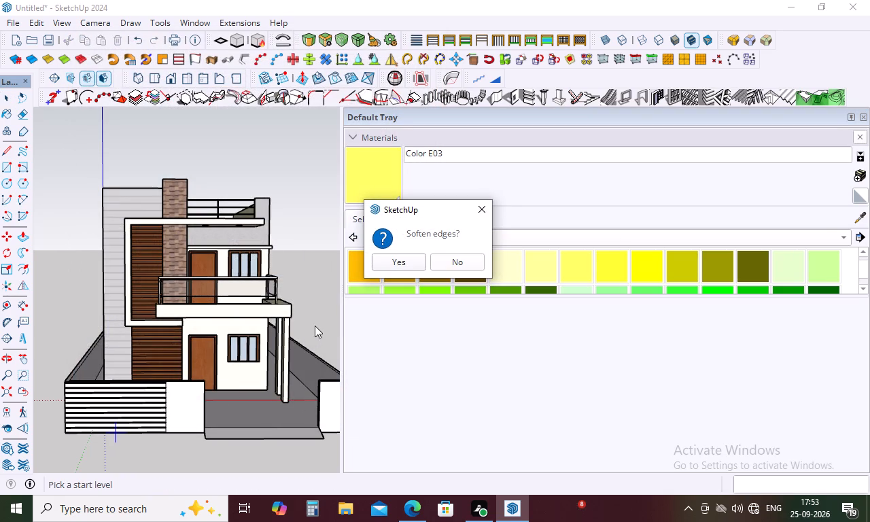
{"action": "left_click", "coordinate": [442, 260]}
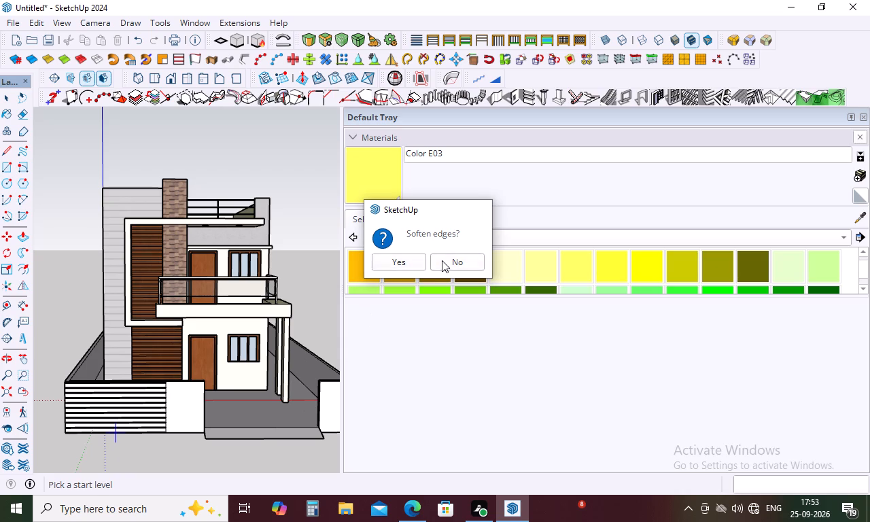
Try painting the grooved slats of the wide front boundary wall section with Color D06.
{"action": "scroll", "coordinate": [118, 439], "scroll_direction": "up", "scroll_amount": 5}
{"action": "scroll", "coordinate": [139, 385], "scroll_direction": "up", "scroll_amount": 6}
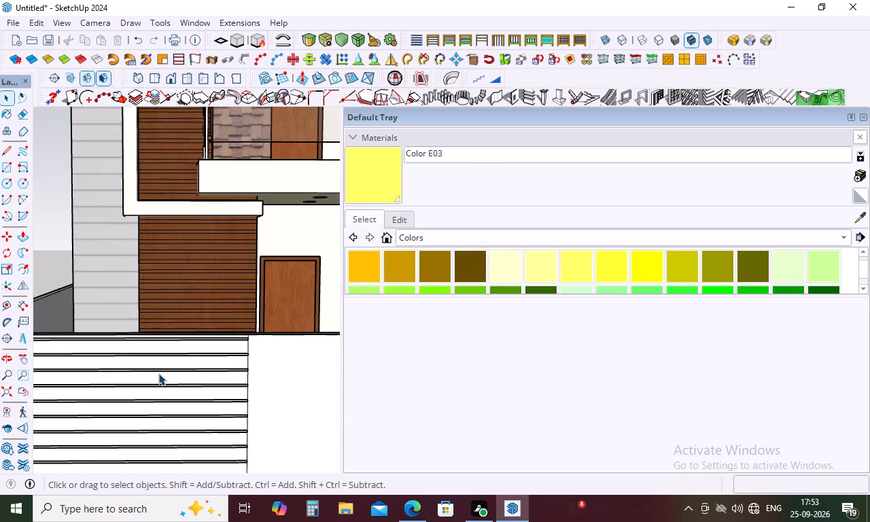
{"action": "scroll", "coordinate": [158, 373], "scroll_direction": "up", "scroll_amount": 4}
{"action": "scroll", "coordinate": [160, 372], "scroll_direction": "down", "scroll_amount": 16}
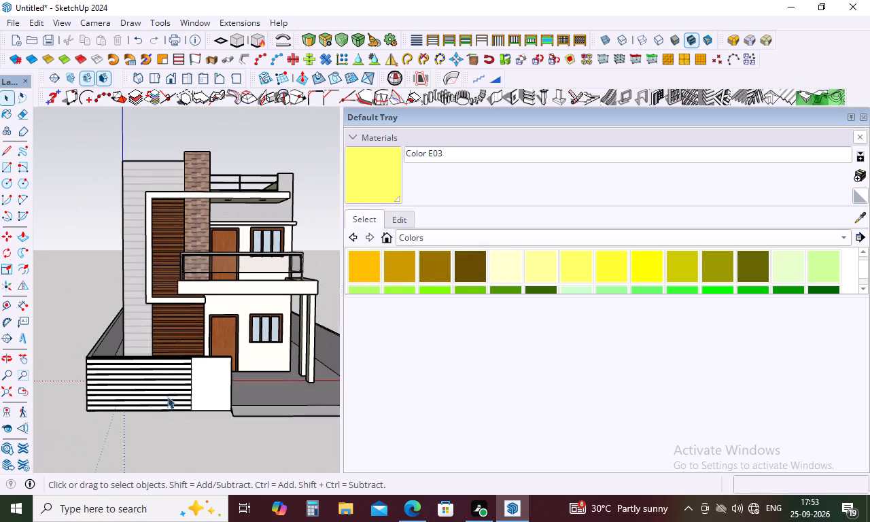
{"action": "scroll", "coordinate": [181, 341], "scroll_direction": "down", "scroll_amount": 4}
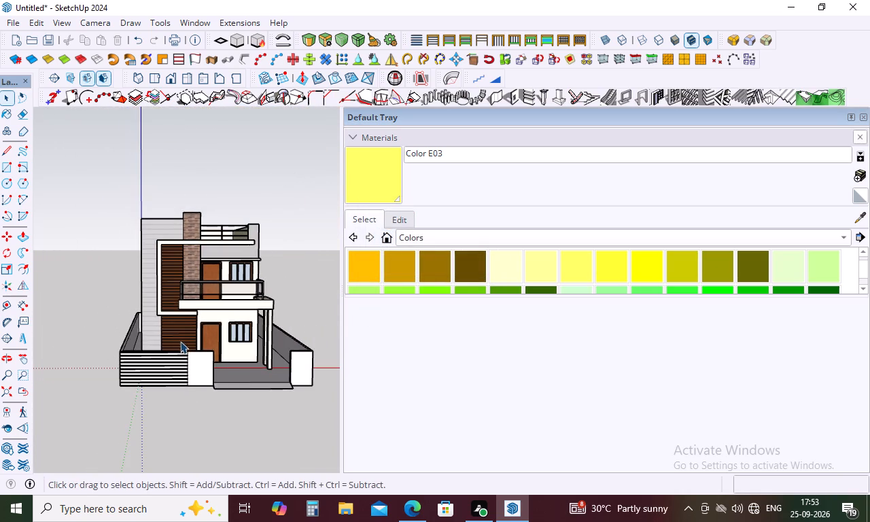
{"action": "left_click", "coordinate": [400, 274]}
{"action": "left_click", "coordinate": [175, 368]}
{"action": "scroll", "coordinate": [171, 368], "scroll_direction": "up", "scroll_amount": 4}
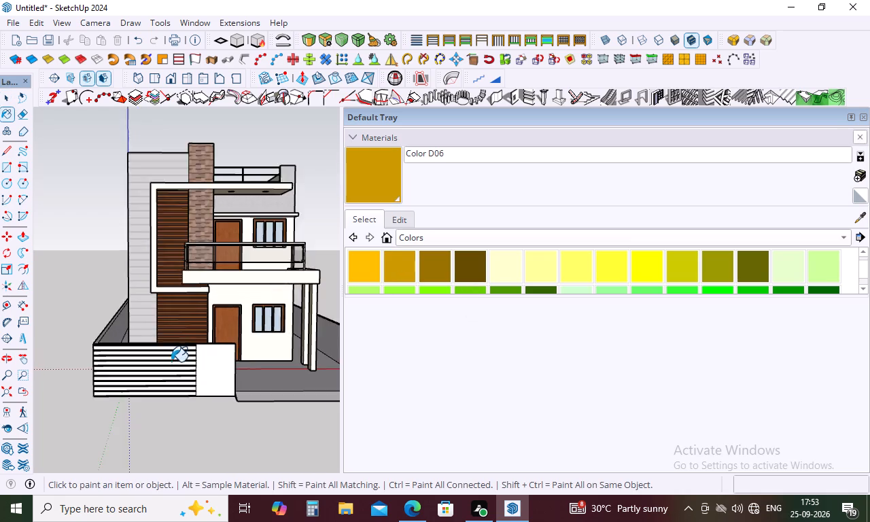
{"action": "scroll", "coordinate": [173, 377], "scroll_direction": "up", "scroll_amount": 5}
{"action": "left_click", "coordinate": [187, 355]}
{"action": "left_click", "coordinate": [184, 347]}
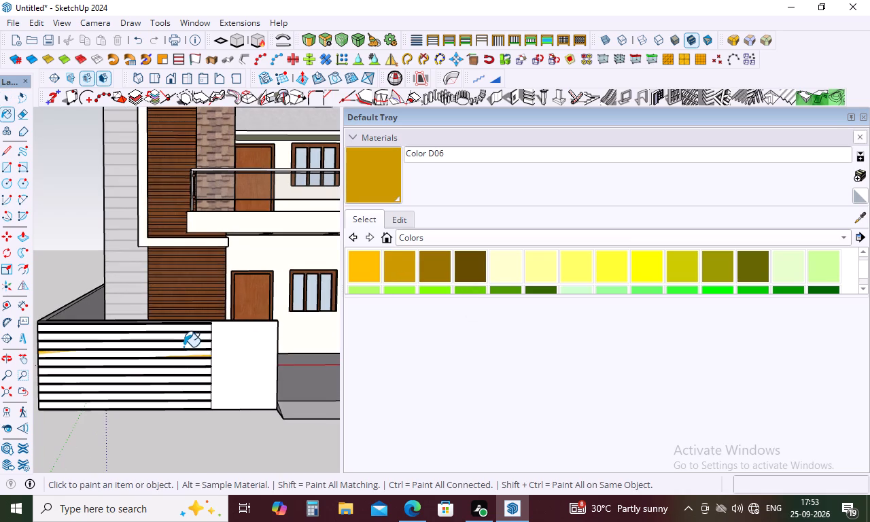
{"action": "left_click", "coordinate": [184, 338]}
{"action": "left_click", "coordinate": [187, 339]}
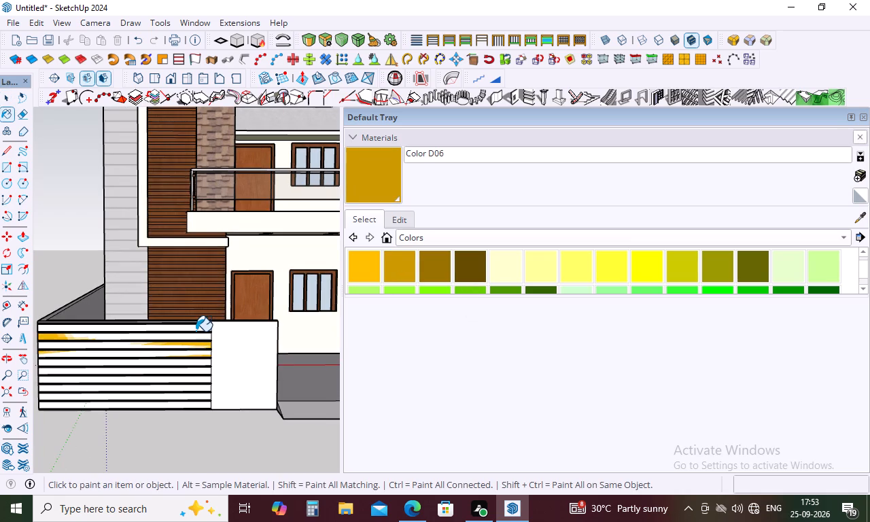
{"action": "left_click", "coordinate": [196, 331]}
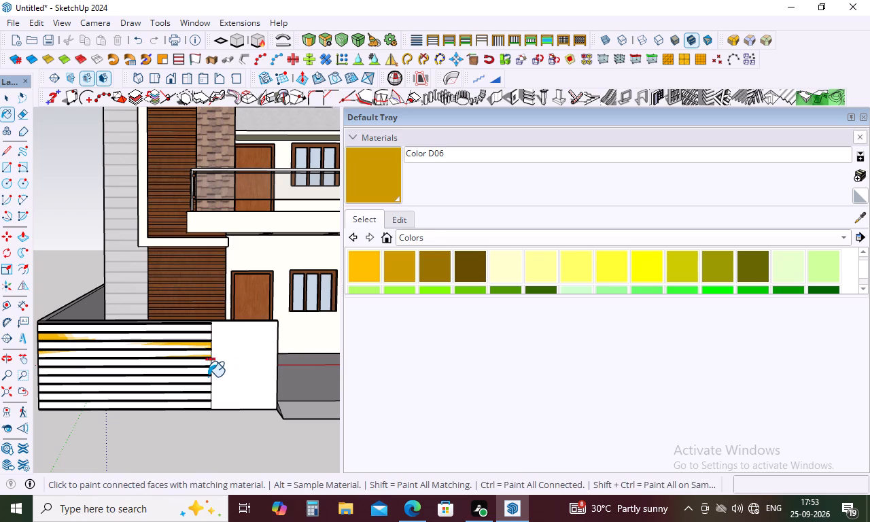
Undo the slat painting and the horizontal grooves on the wide front boundary wall section.
{"action": "key", "text": "ctrl+z"}
{"action": "key", "text": "ctrl+z"}
{"action": "key", "text": "ctrl+z"}
{"action": "key", "text": "ctrl+z"}
{"action": "key", "text": "ctrl+z"}
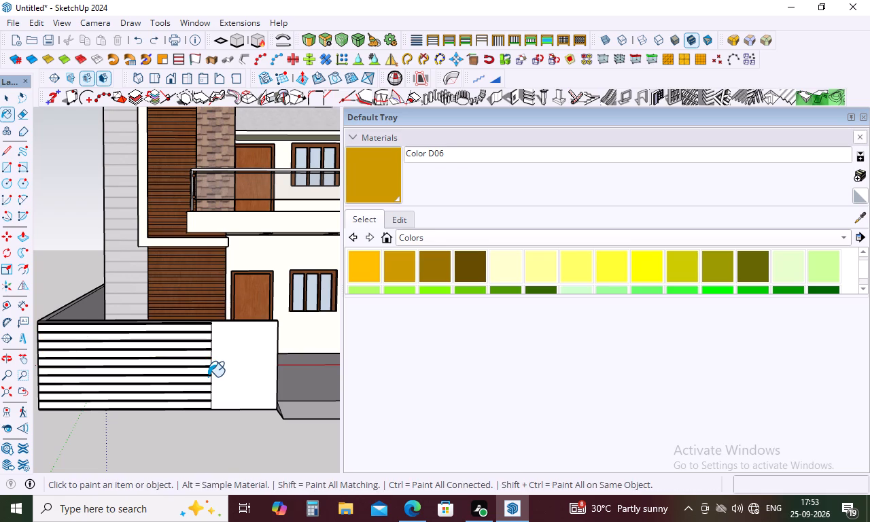
{"action": "key", "text": "ctrl+z"}
{"action": "key", "text": "ctrl+z"}
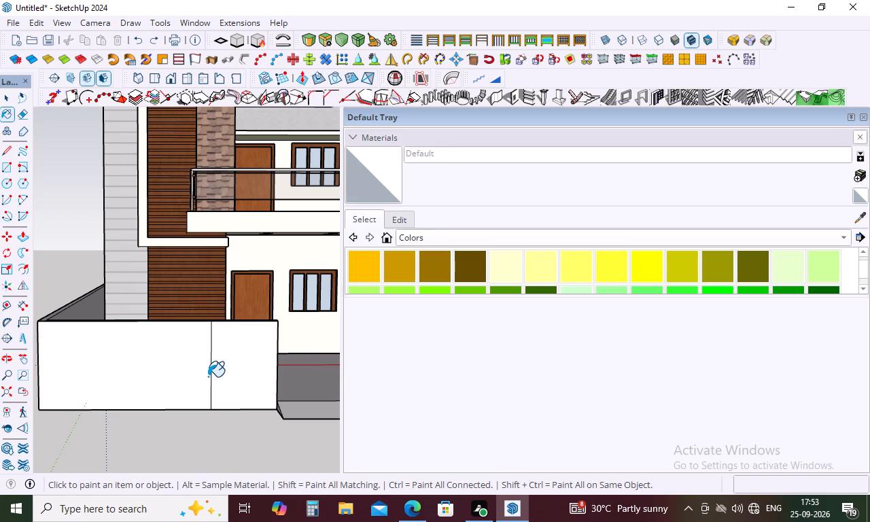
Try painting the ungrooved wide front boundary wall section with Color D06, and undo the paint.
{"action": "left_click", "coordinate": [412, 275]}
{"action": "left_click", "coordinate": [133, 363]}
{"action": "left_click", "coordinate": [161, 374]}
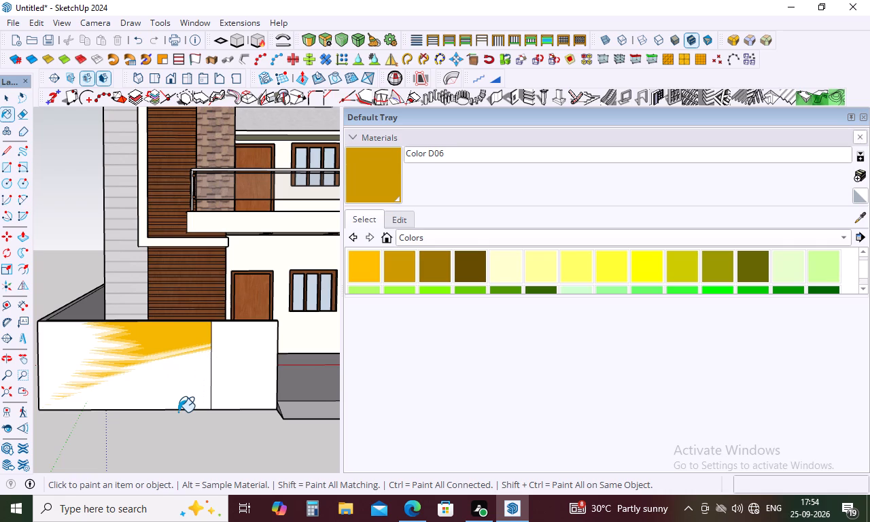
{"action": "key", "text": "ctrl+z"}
Push/Pull the front faces of the wide front boundary wall section and its adjoining plain pier outward by 1".
{"action": "key", "text": "p"}
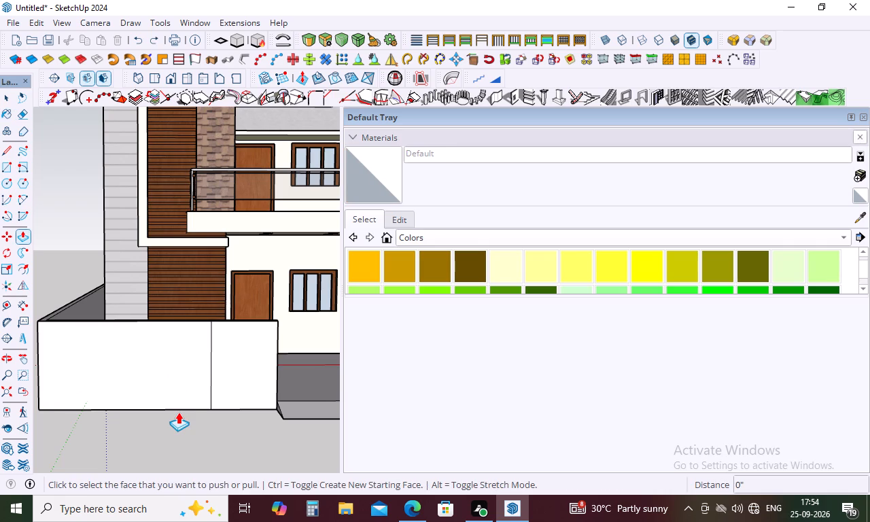
{"action": "left_click", "coordinate": [139, 379]}
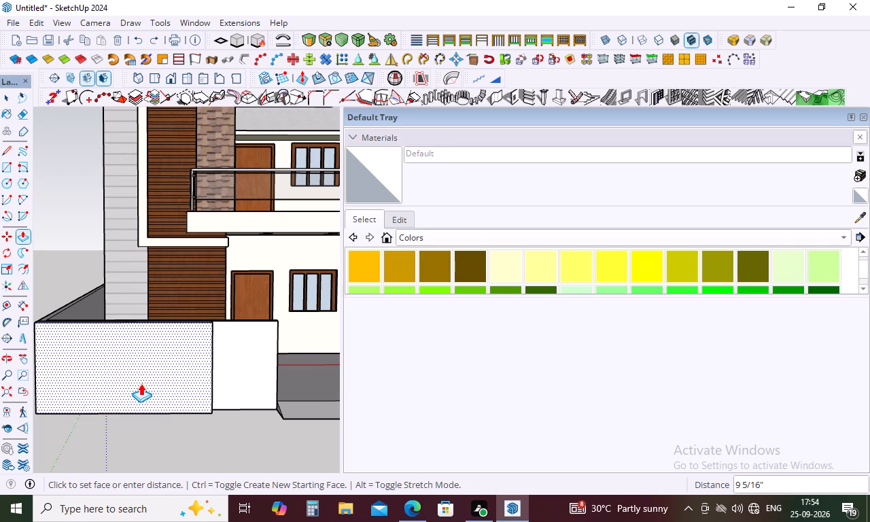
{"action": "key", "text": "1"}
{"action": "key", "text": "Return"}
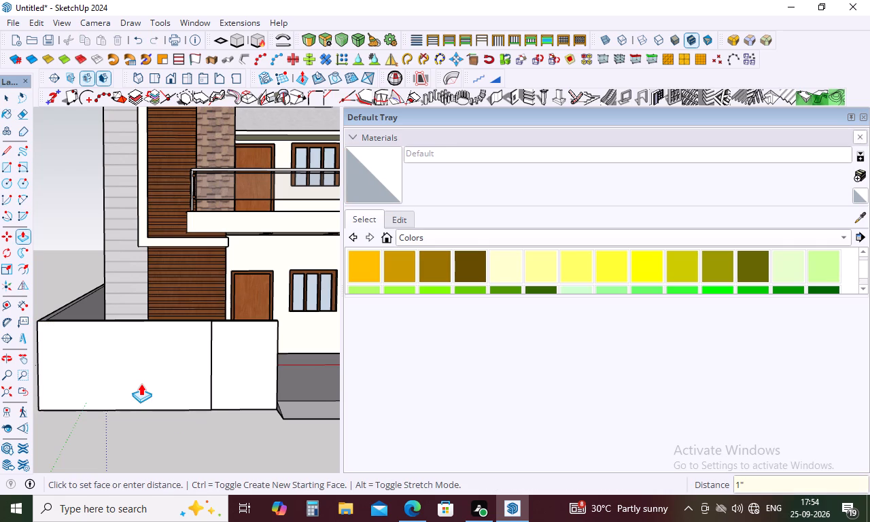
{"action": "double_click", "coordinate": [239, 386]}
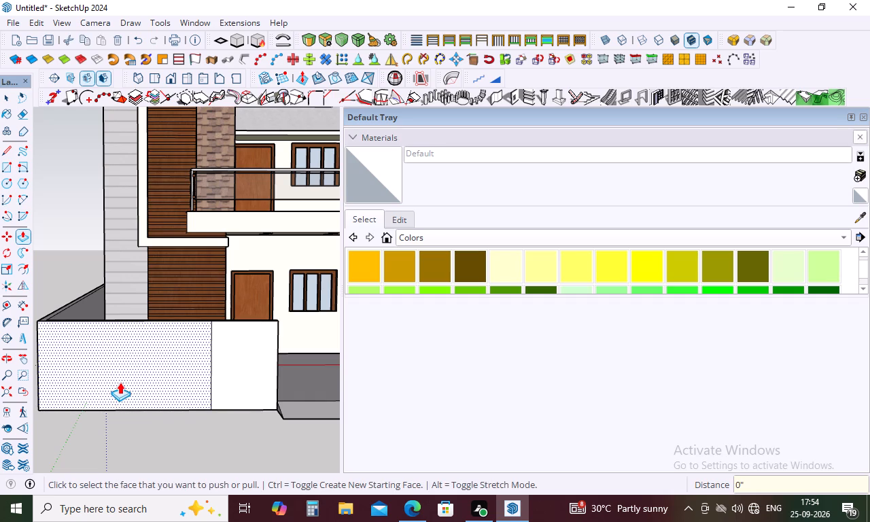
Push/Pull the front face of the short boundary wall pier across the gate opening outward by 1".
{"action": "scroll", "coordinate": [120, 382], "scroll_direction": "down", "scroll_amount": 10}
{"action": "double_click", "coordinate": [279, 365]}
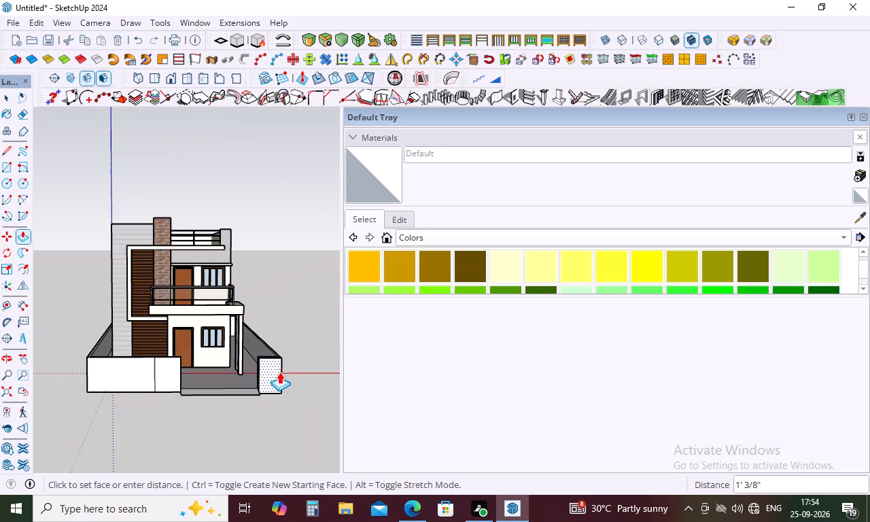
{"action": "key", "text": "Escape"}
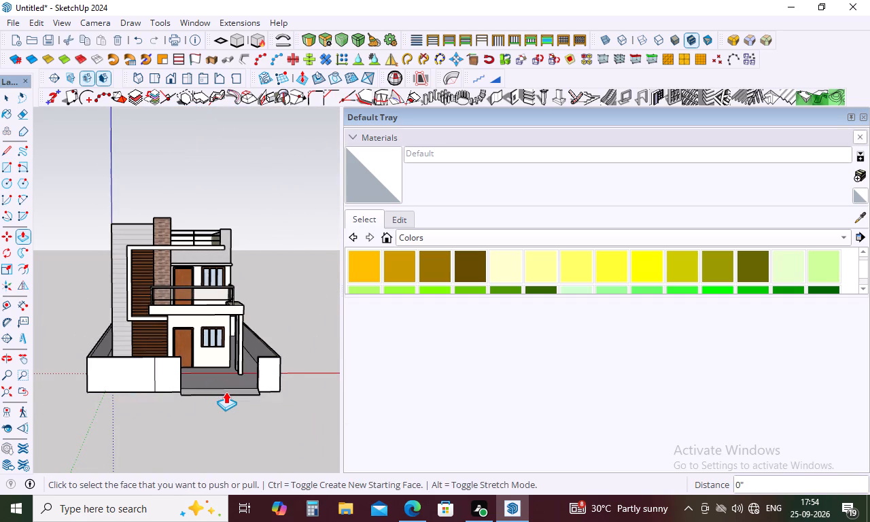
{"action": "scroll", "coordinate": [298, 375], "scroll_direction": "down", "scroll_amount": 3}
{"action": "scroll", "coordinate": [299, 372], "scroll_direction": "up", "scroll_amount": 2}
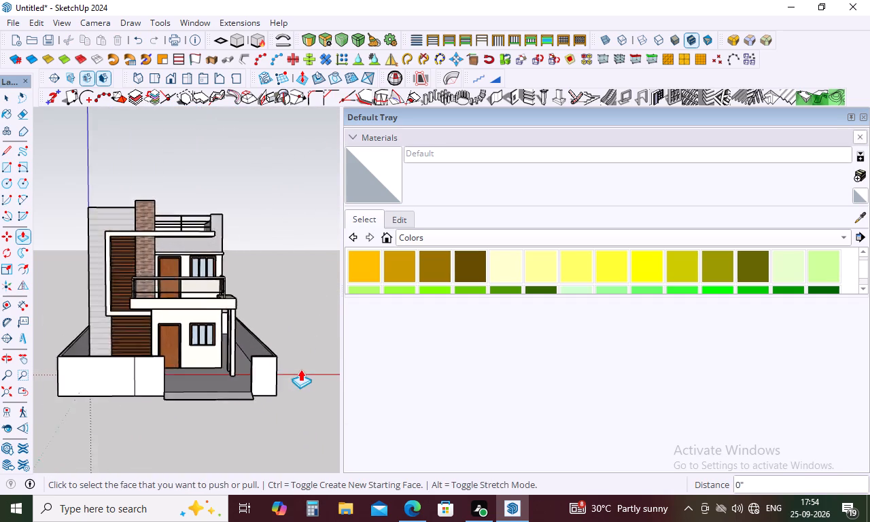
{"action": "scroll", "coordinate": [300, 369], "scroll_direction": "up", "scroll_amount": 11}
{"action": "middle_click_drag", "start_coordinate": [291, 378], "coordinate": [201, 382]}
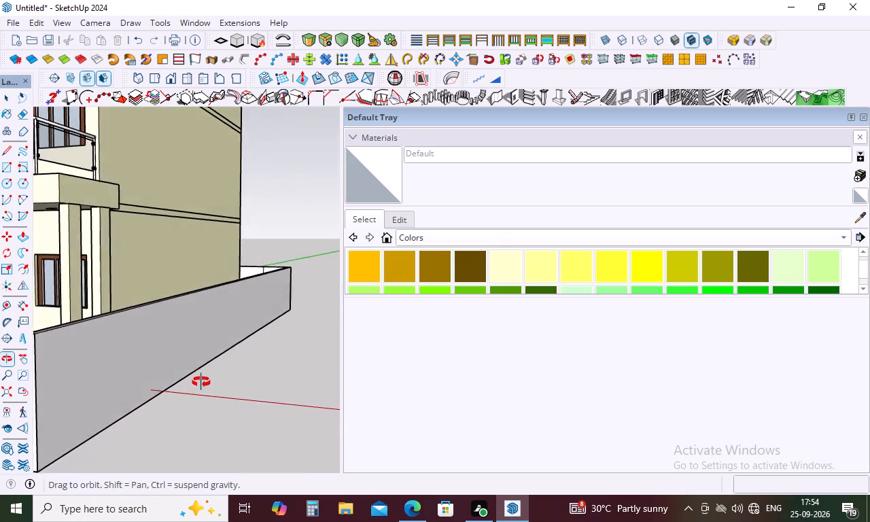
{"action": "middle_click_drag", "start_coordinate": [201, 382], "coordinate": [230, 381]}
{"action": "scroll", "coordinate": [209, 383], "scroll_direction": "down", "scroll_amount": 4}
{"action": "middle_click_drag", "start_coordinate": [207, 386], "coordinate": [144, 420]}
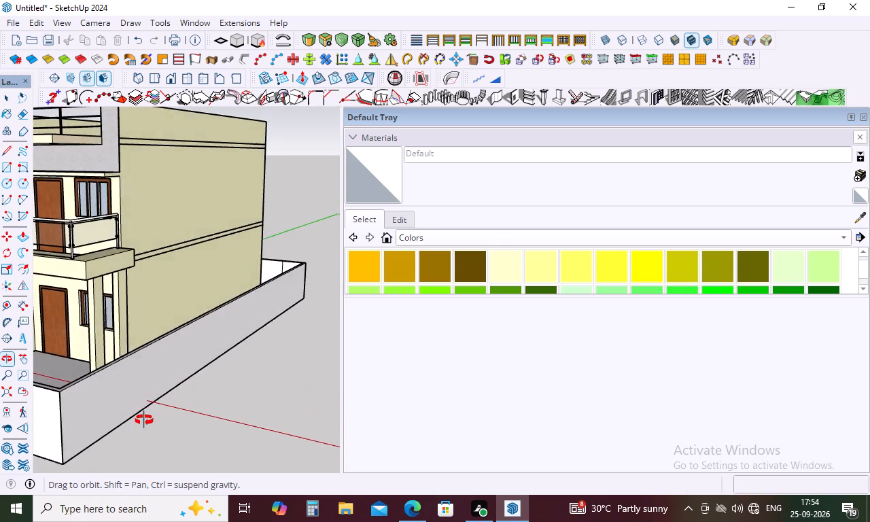
{"action": "middle_click_drag", "start_coordinate": [144, 420], "coordinate": [295, 413]}
{"action": "key", "text": "p"}
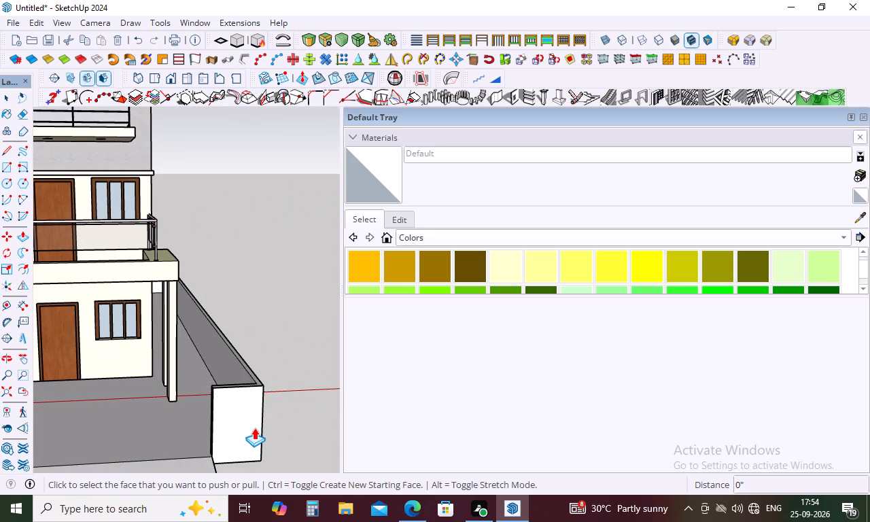
{"action": "left_click", "coordinate": [252, 429]}
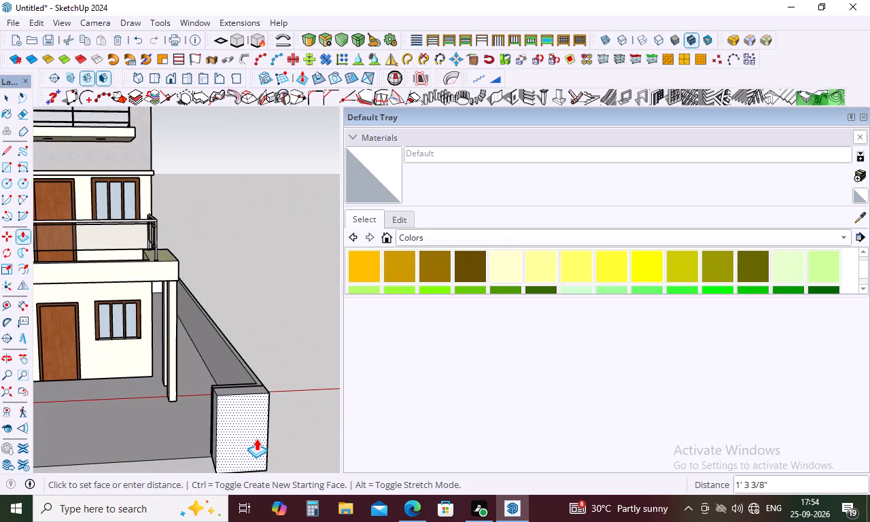
{"action": "key", "text": "1"}
{"action": "key", "text": "Return"}
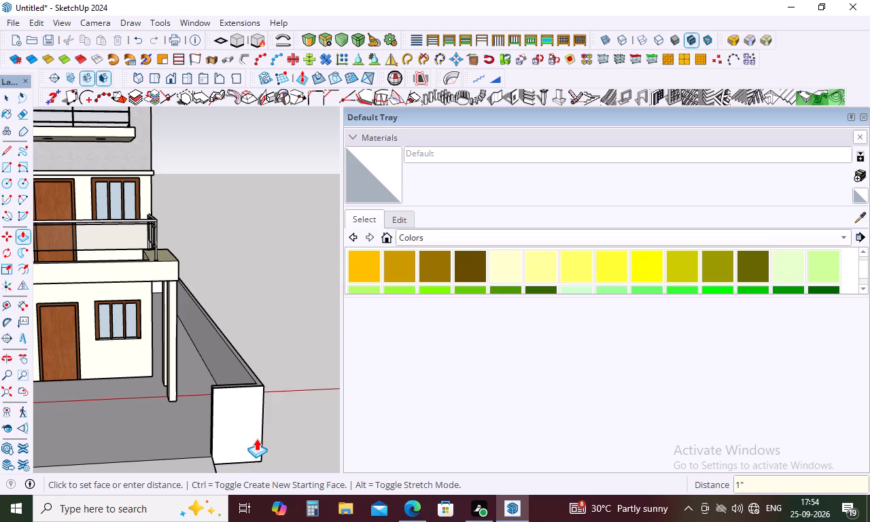
{"action": "scroll", "coordinate": [256, 438], "scroll_direction": "up", "scroll_amount": 1}
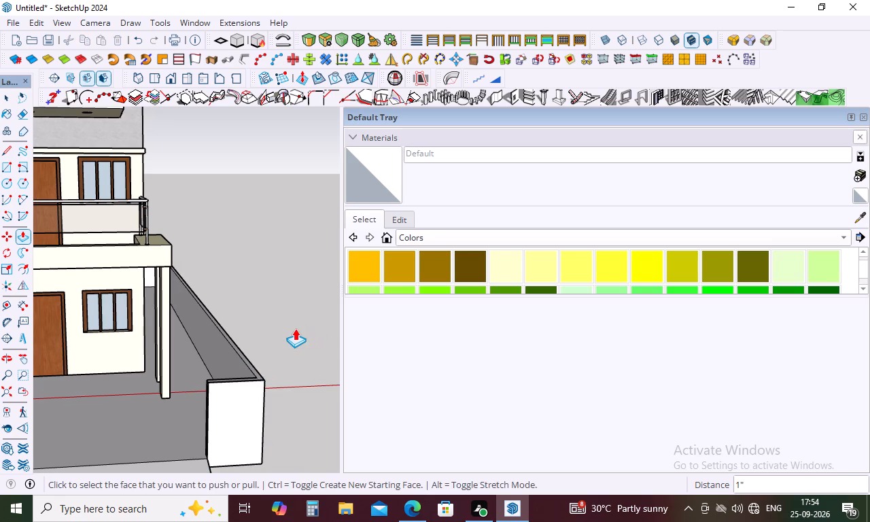
{"action": "key", "text": "space"}
Examine the top edges and front faces of the extended boundary wall sections on both sides of the gate opening.
{"action": "middle_click_drag", "start_coordinate": [245, 455], "coordinate": [246, 521]}
{"action": "scroll", "coordinate": [230, 438], "scroll_direction": "up", "scroll_amount": 12}
{"action": "middle_click_drag", "start_coordinate": [254, 413], "coordinate": [254, 438]}
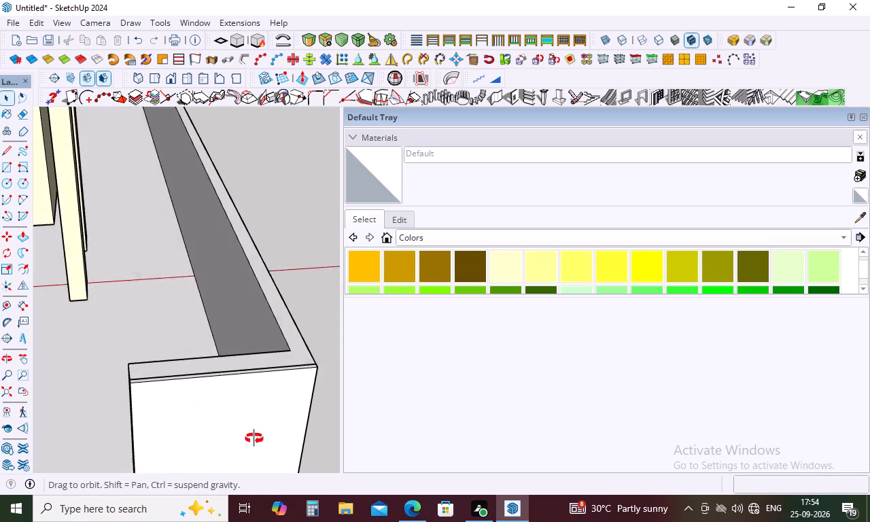
{"action": "middle_click_drag", "start_coordinate": [254, 438], "coordinate": [262, 414]}
{"action": "scroll", "coordinate": [268, 394], "scroll_direction": "down", "scroll_amount": 20}
{"action": "scroll", "coordinate": [268, 394], "scroll_direction": "down", "scroll_amount": 3}
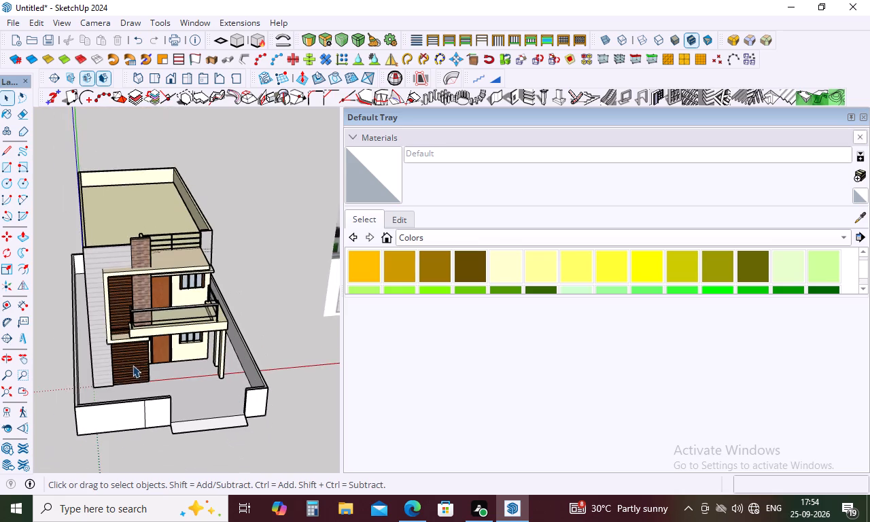
{"action": "middle_click_drag", "start_coordinate": [116, 419], "coordinate": [124, 489]}
{"action": "scroll", "coordinate": [143, 410], "scroll_direction": "up", "scroll_amount": 16}
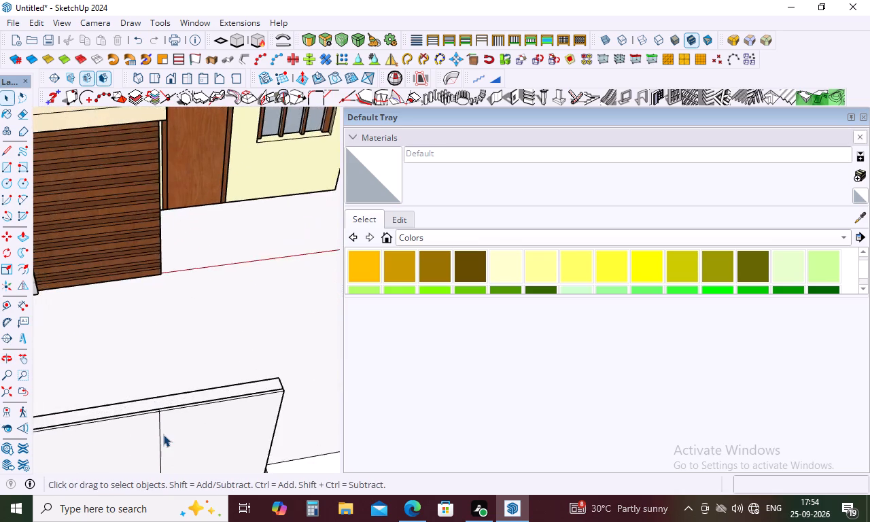
{"action": "scroll", "coordinate": [164, 434], "scroll_direction": "up", "scroll_amount": 5}
{"action": "scroll", "coordinate": [169, 410], "scroll_direction": "down", "scroll_amount": 17}
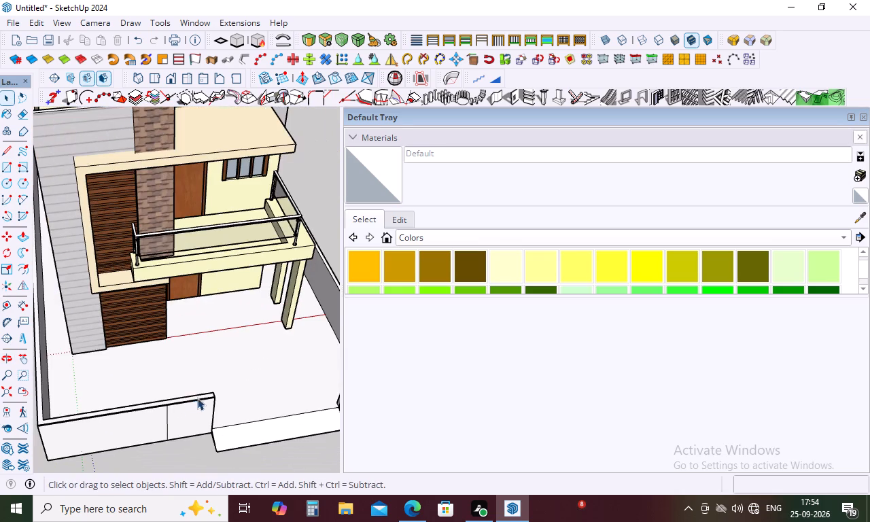
{"action": "scroll", "coordinate": [202, 384], "scroll_direction": "down", "scroll_amount": 3}
{"action": "middle_click_drag", "start_coordinate": [202, 377], "coordinate": [207, 241]}
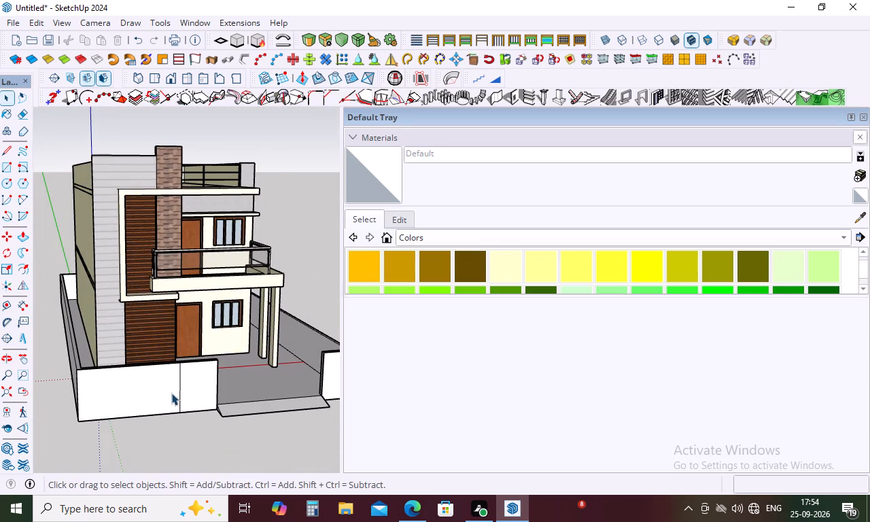
Paint the wide front boundary wall section with Color D06, leaving the adjoining pier white.
{"action": "left_click", "coordinate": [156, 391]}
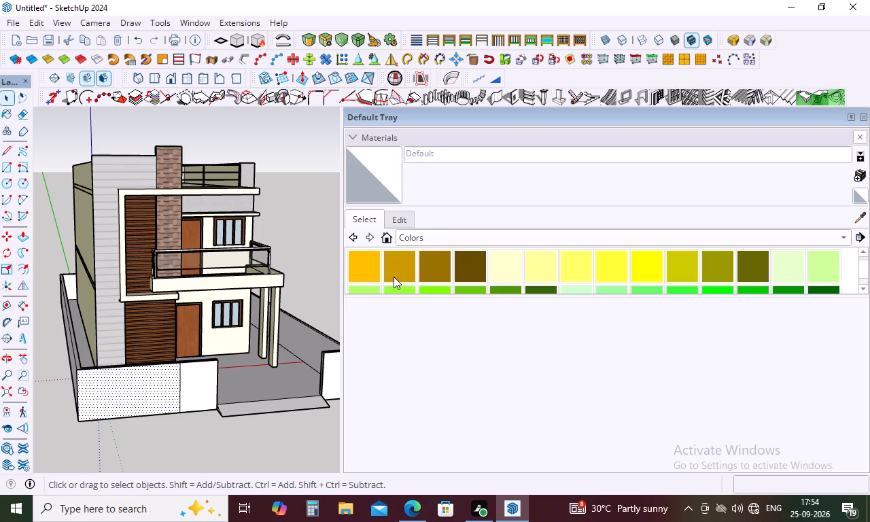
{"action": "left_click", "coordinate": [394, 277]}
{"action": "left_click", "coordinate": [139, 389]}
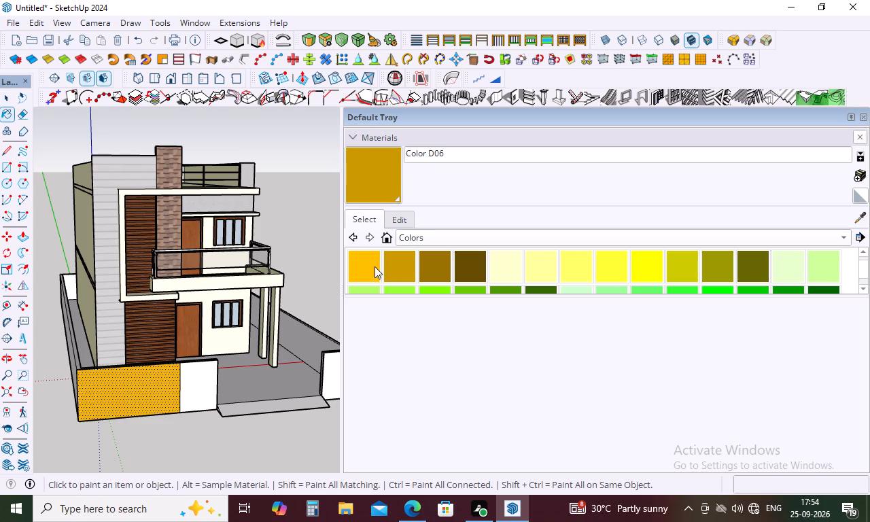
{"action": "left_click", "coordinate": [401, 272]}
{"action": "left_click", "coordinate": [174, 380]}
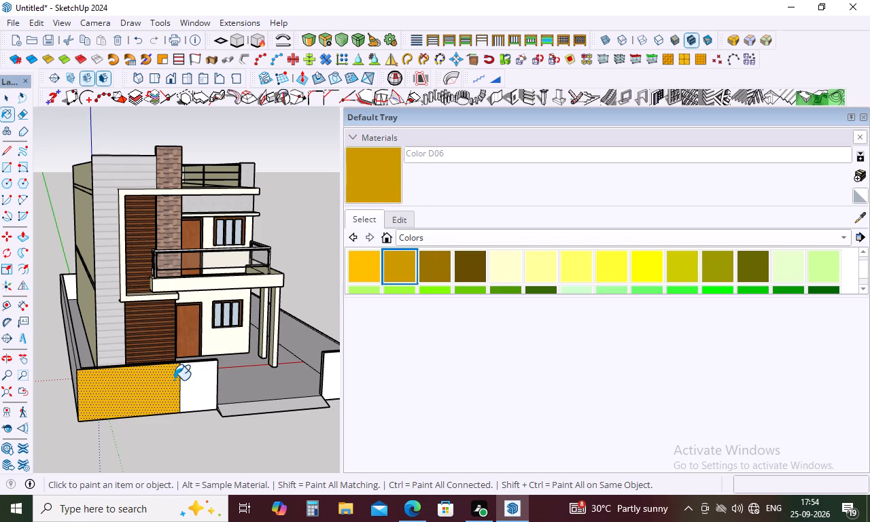
Create horizontal grooves on the wide front boundary wall face: 13/16" external, 1 15/16" internal, 13/16" deep, 6" spacing, 30 grooves, without softened edges.
{"action": "left_click", "coordinate": [526, 98]}
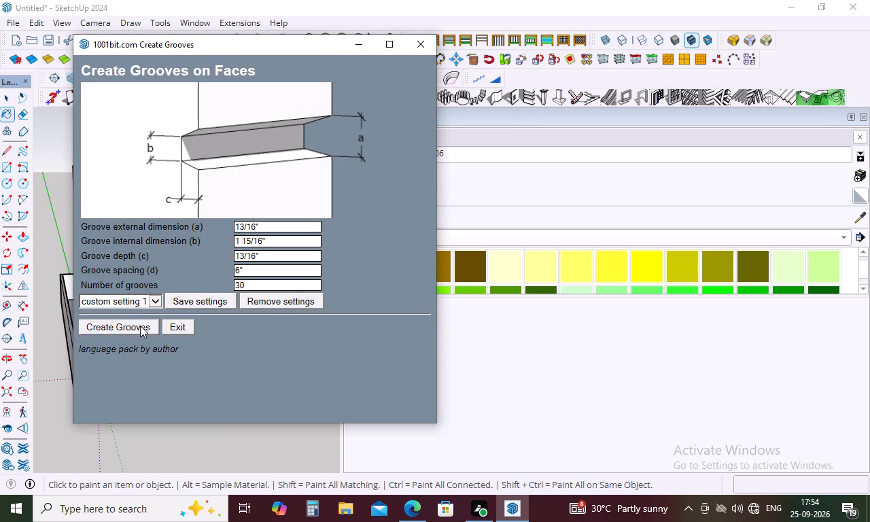
{"action": "left_click", "coordinate": [137, 328]}
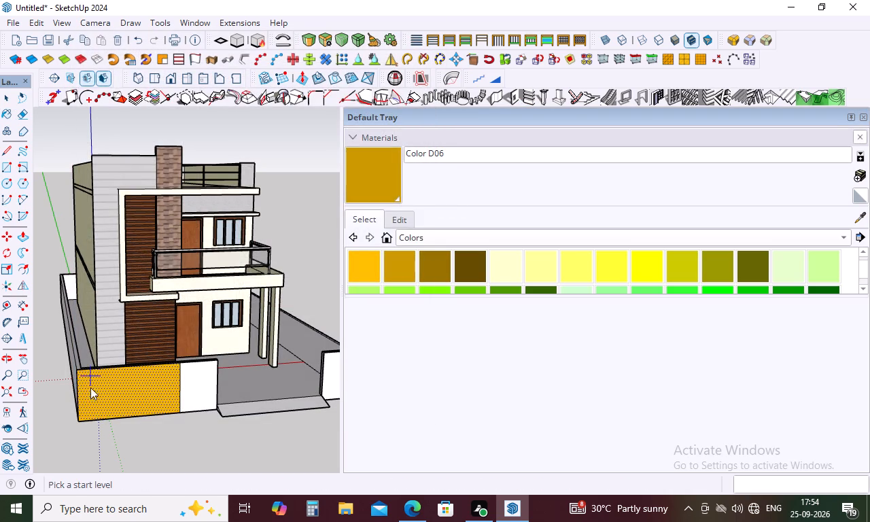
{"action": "left_click", "coordinate": [98, 416]}
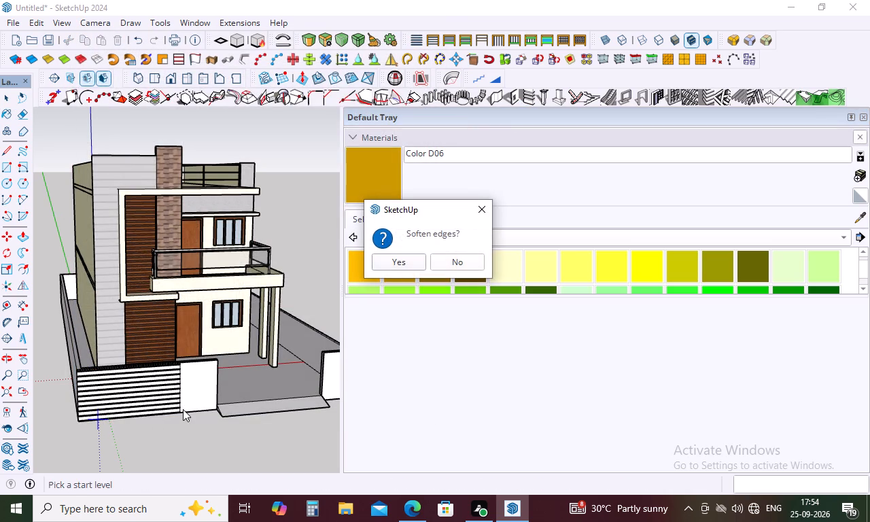
{"action": "left_click", "coordinate": [459, 261]}
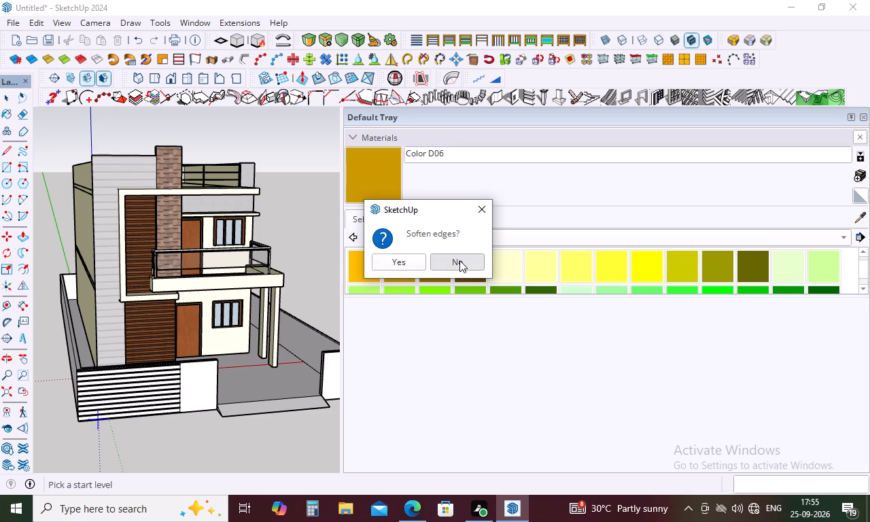
Paint all the flat strips between the grooves of the wide front boundary wall with Color D06.
{"action": "left_click", "coordinate": [398, 267]}
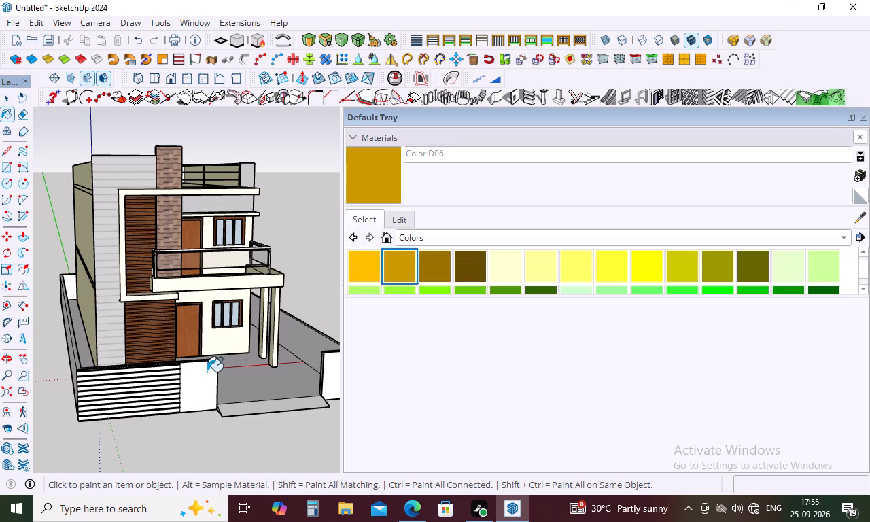
{"action": "left_click", "coordinate": [149, 391]}
{"action": "left_click", "coordinate": [151, 391]}
{"action": "middle_click_drag", "start_coordinate": [174, 384], "coordinate": [175, 260]}
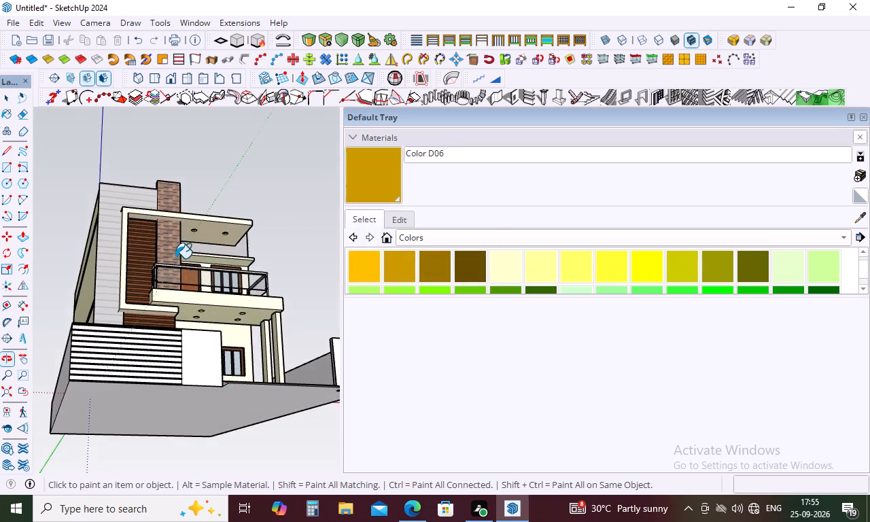
{"action": "scroll", "coordinate": [136, 341], "scroll_direction": "up", "scroll_amount": 7}
{"action": "left_click", "coordinate": [155, 359]}
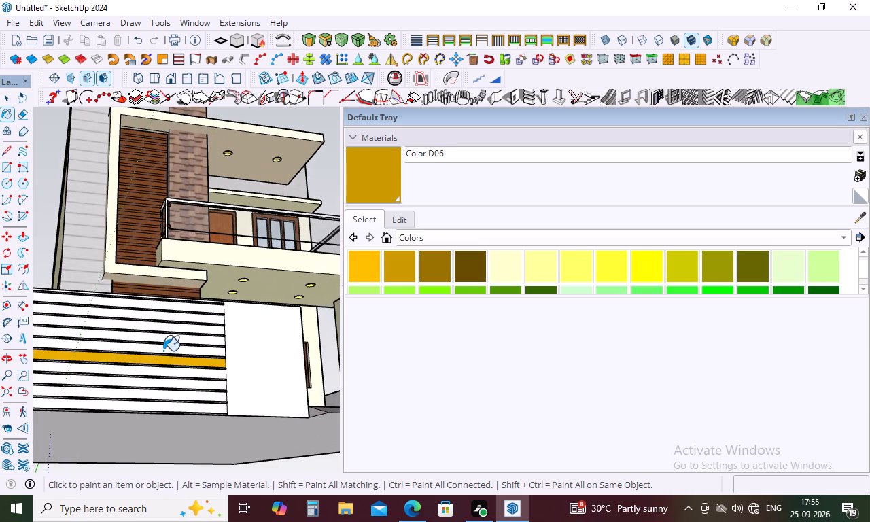
{"action": "left_click", "coordinate": [164, 350]}
{"action": "left_click", "coordinate": [169, 336]}
{"action": "left_click", "coordinate": [171, 327]}
{"action": "left_click", "coordinate": [175, 317]}
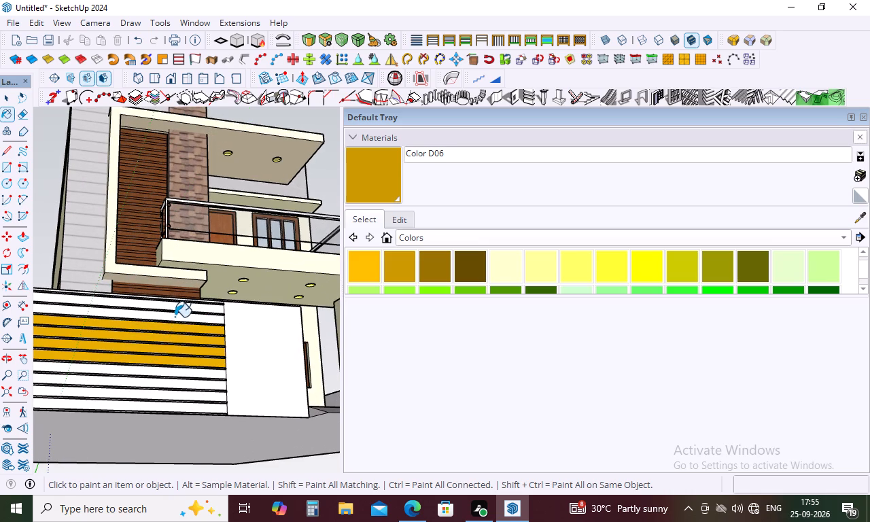
{"action": "left_click", "coordinate": [181, 309]}
{"action": "left_click", "coordinate": [205, 372]}
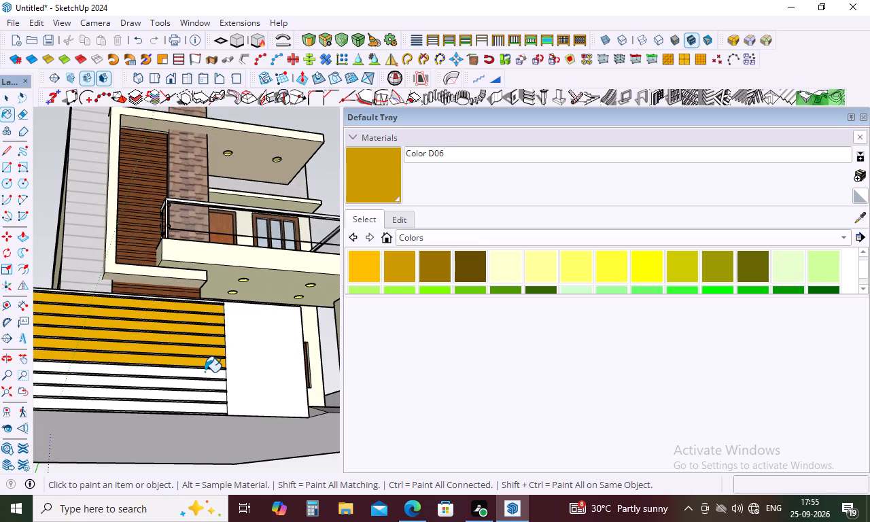
{"action": "left_click", "coordinate": [206, 383]}
{"action": "left_click", "coordinate": [206, 400]}
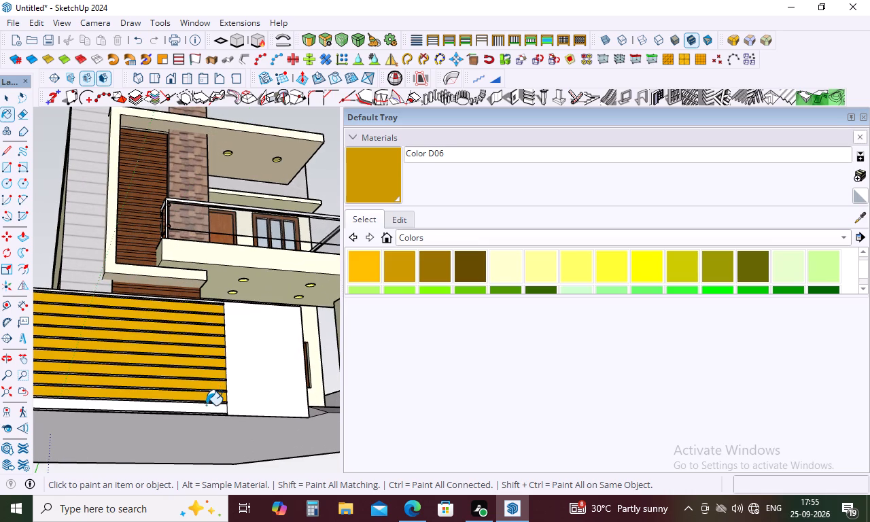
{"action": "left_click", "coordinate": [206, 406]}
Examine the front boundary wall's slatted section and adjoining pier in the reference image.
{"action": "scroll", "coordinate": [173, 353], "scroll_direction": "down", "scroll_amount": 15}
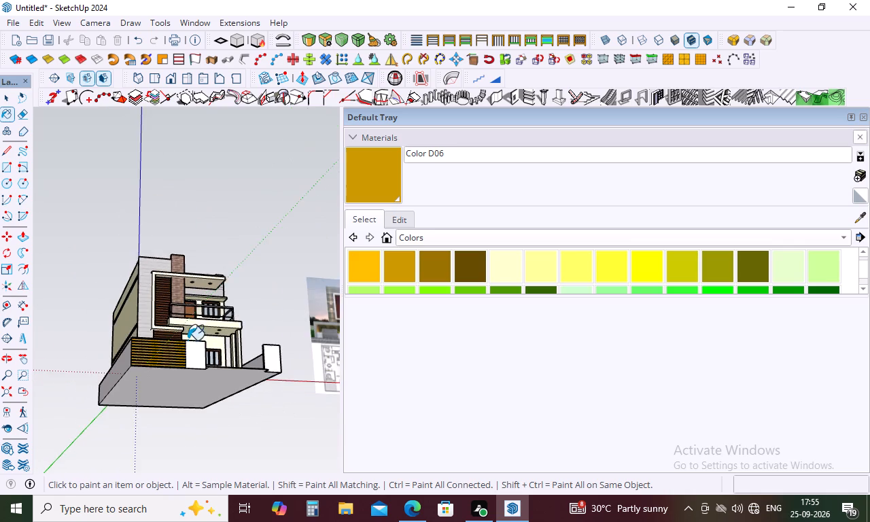
{"action": "scroll", "coordinate": [188, 340], "scroll_direction": "down", "scroll_amount": 4}
{"action": "scroll", "coordinate": [293, 334], "scroll_direction": "up", "scroll_amount": 12}
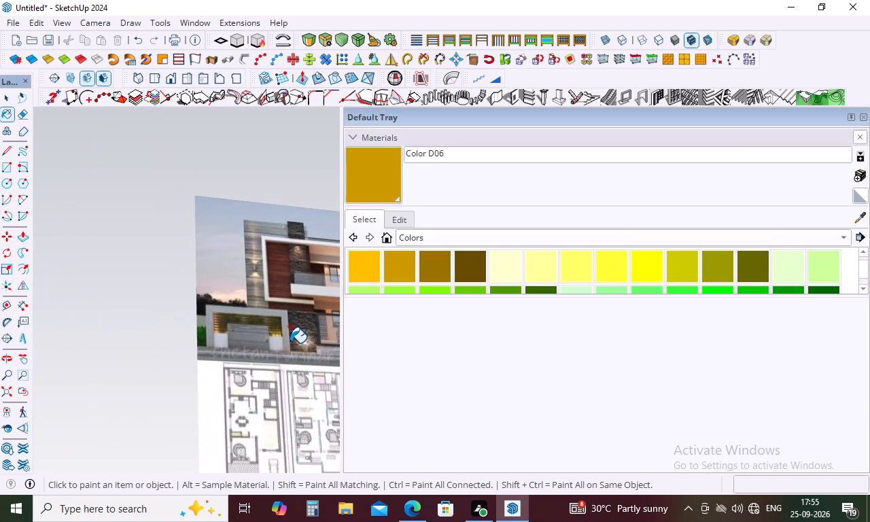
{"action": "scroll", "coordinate": [290, 343], "scroll_direction": "up", "scroll_amount": 9}
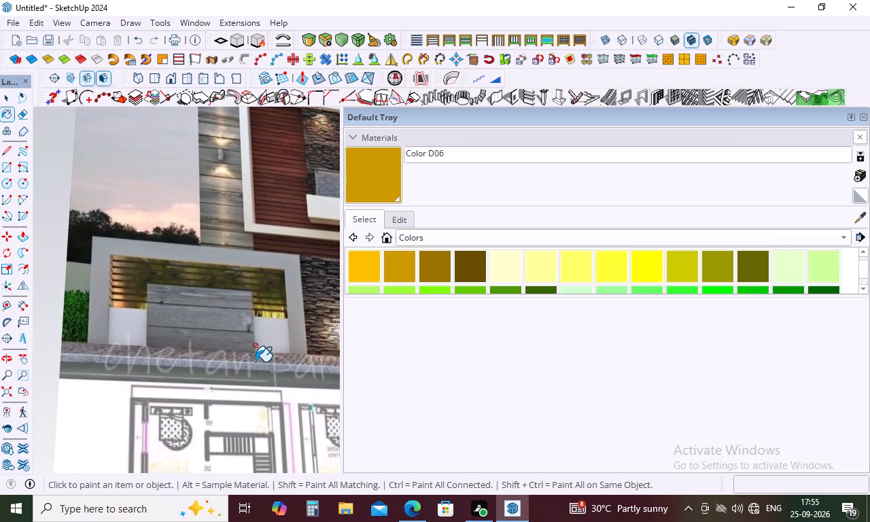
{"action": "scroll", "coordinate": [276, 343], "scroll_direction": "down", "scroll_amount": 10}
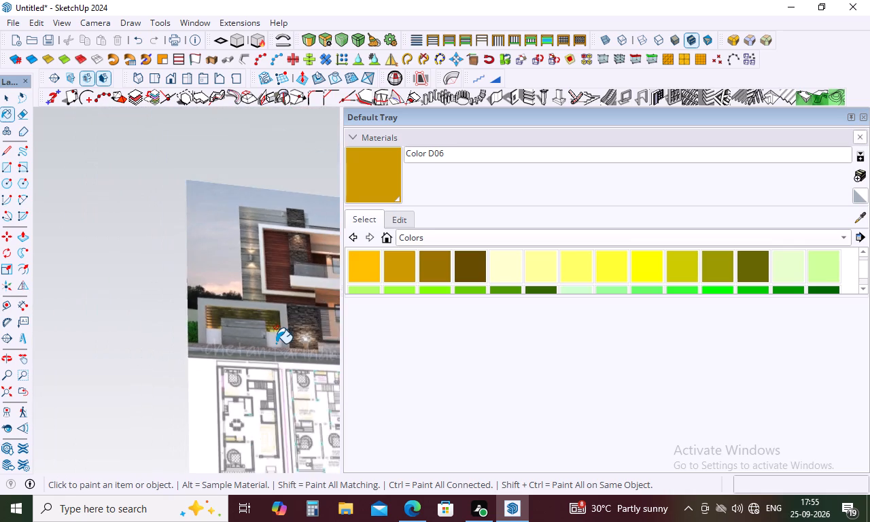
{"action": "scroll", "coordinate": [276, 343], "scroll_direction": "down", "scroll_amount": 15}
Paint the white recessed faces of the lower grooves in the front boundary wall with Color D06.
{"action": "scroll", "coordinate": [175, 364], "scroll_direction": "up", "scroll_amount": 5}
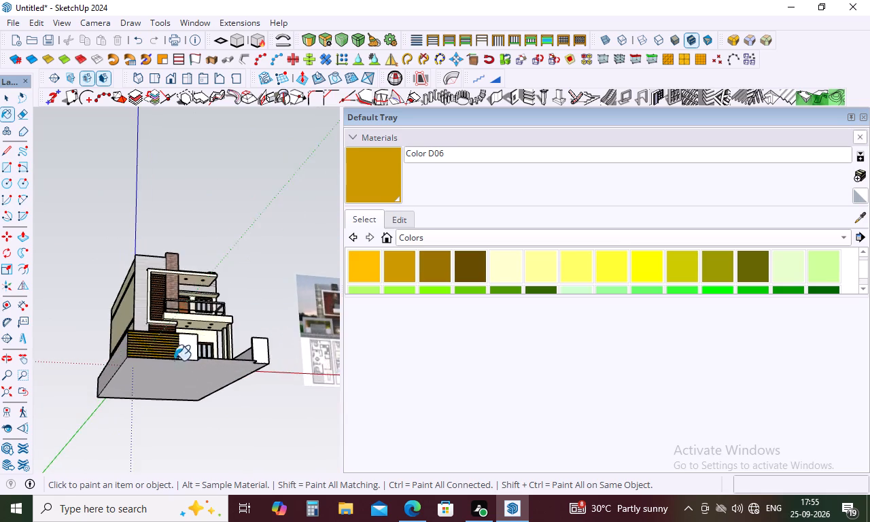
{"action": "scroll", "coordinate": [152, 336], "scroll_direction": "up", "scroll_amount": 14}
{"action": "scroll", "coordinate": [149, 371], "scroll_direction": "up", "scroll_amount": 11}
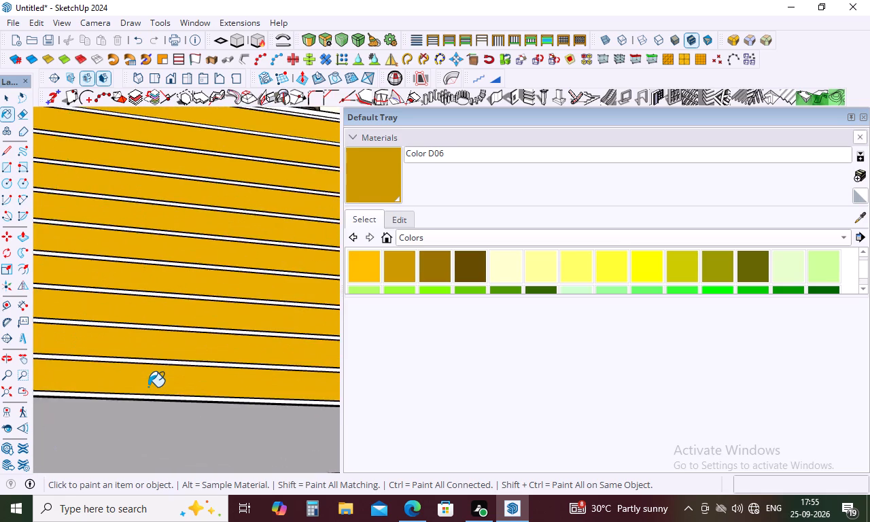
{"action": "scroll", "coordinate": [148, 387], "scroll_direction": "up", "scroll_amount": 4}
{"action": "left_click", "coordinate": [161, 403]}
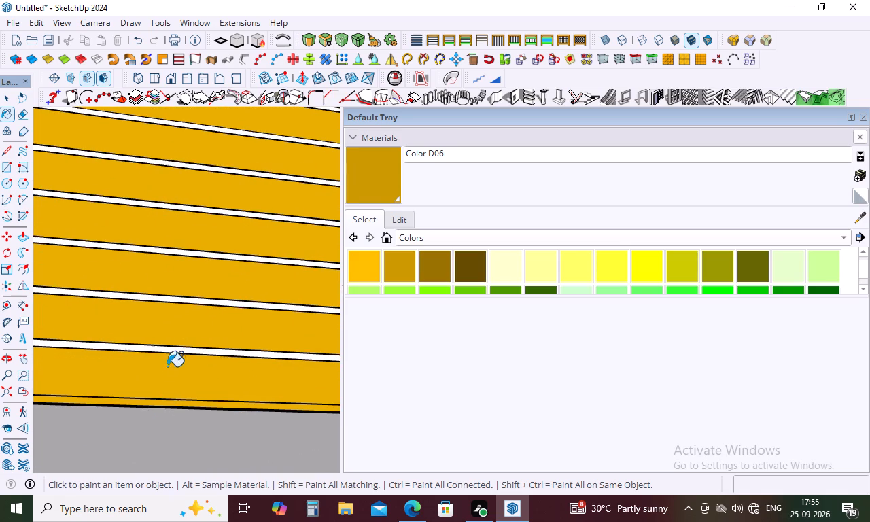
{"action": "left_click", "coordinate": [179, 349]}
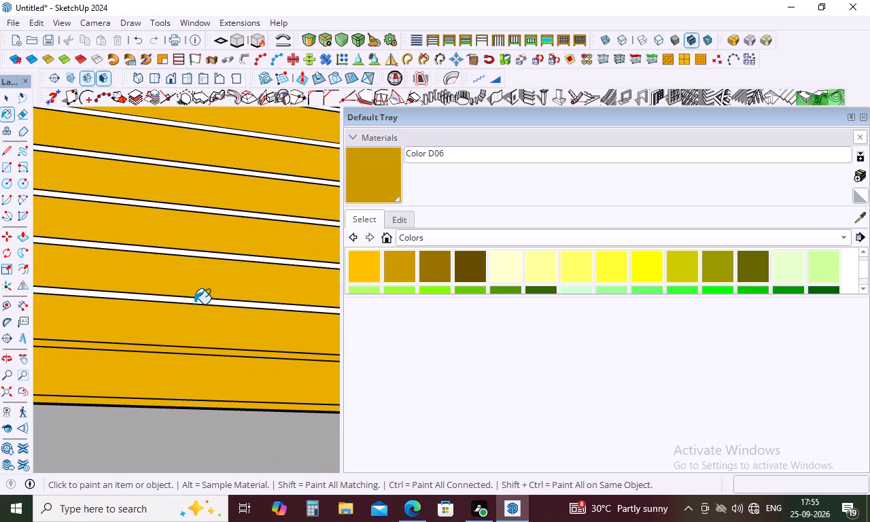
{"action": "left_click", "coordinate": [194, 304]}
{"action": "left_click", "coordinate": [196, 300]}
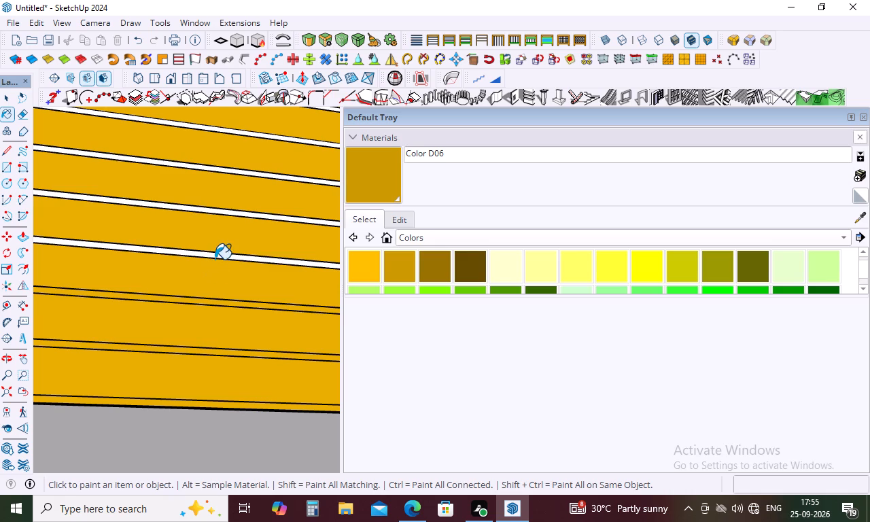
{"action": "left_click", "coordinate": [215, 255]}
{"action": "left_click", "coordinate": [230, 213]}
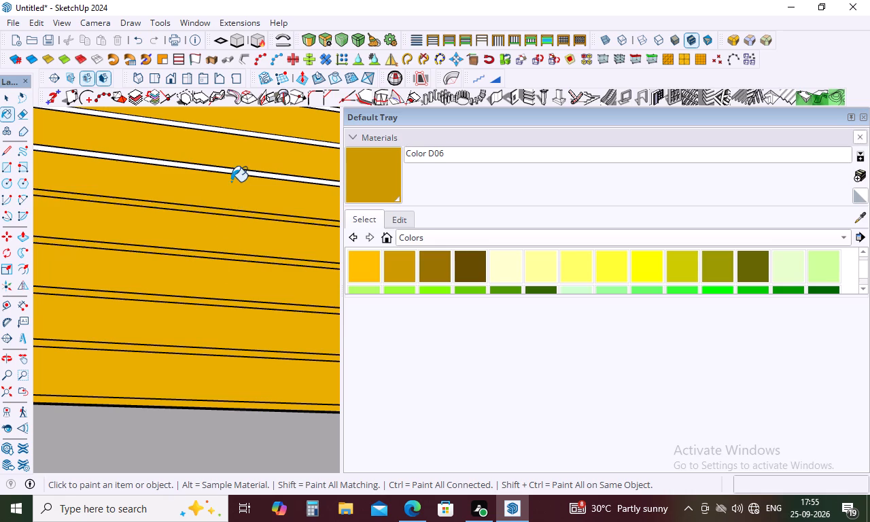
{"action": "left_click", "coordinate": [234, 169]}
{"action": "left_click", "coordinate": [234, 173]}
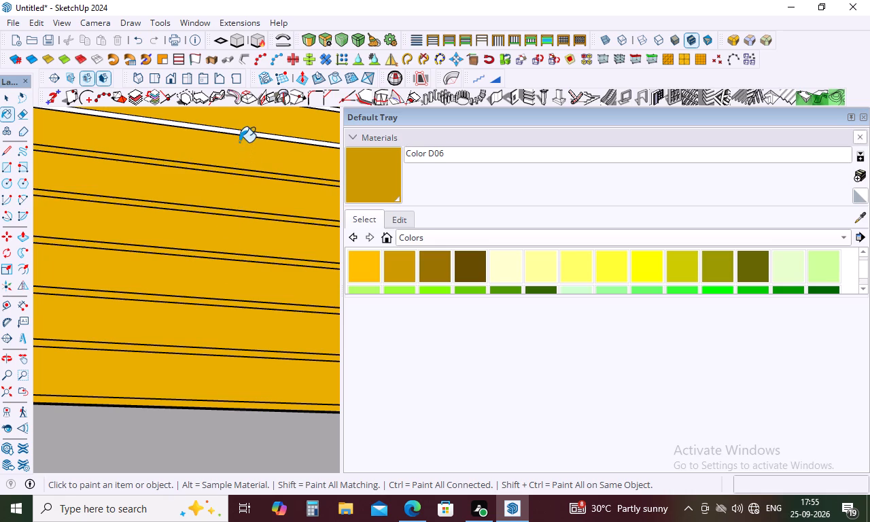
{"action": "left_click", "coordinate": [241, 134]}
Paint the remaining upper groove faces and the white strips along the front boundary wall's top edge with Color D06.
{"action": "scroll", "coordinate": [164, 449], "scroll_direction": "down", "scroll_amount": 6}
{"action": "scroll", "coordinate": [174, 382], "scroll_direction": "down", "scroll_amount": 4}
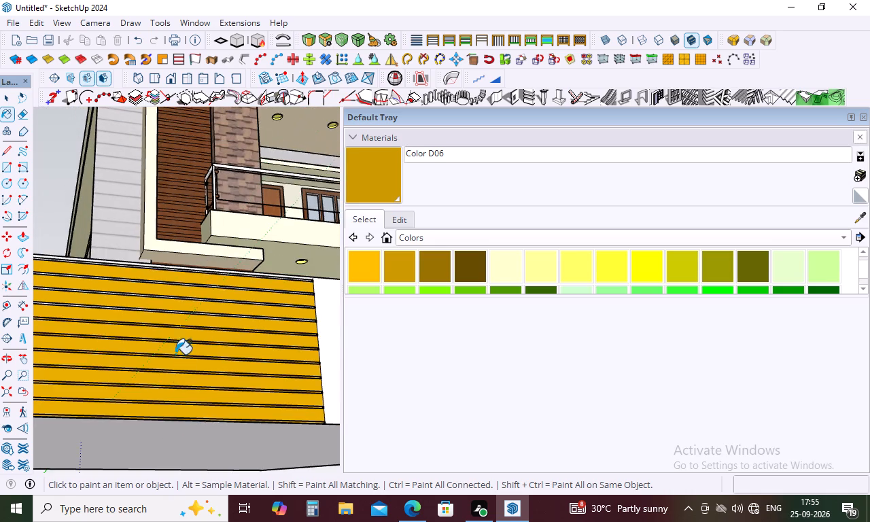
{"action": "scroll", "coordinate": [166, 300], "scroll_direction": "up", "scroll_amount": 7}
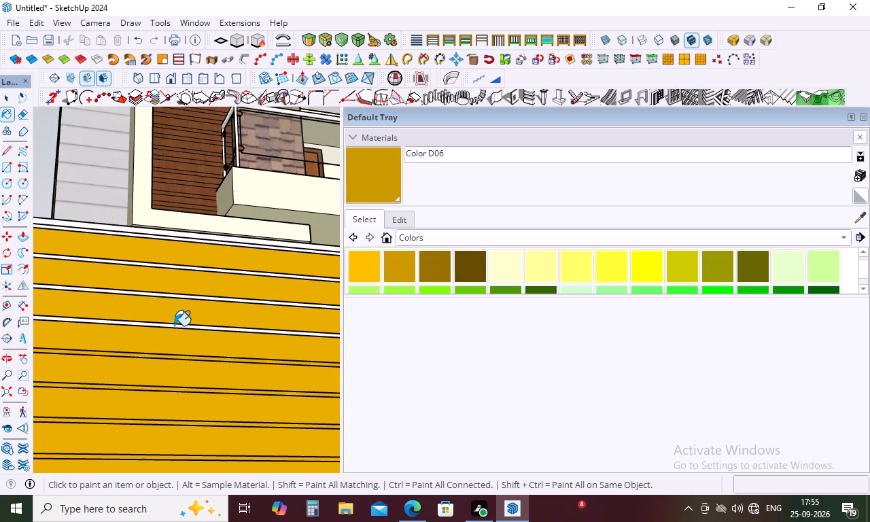
{"action": "left_click", "coordinate": [174, 326]}
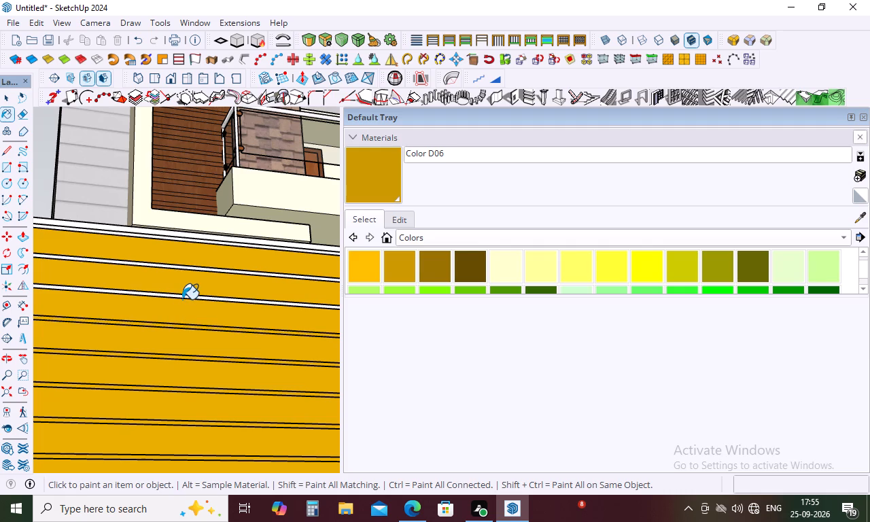
{"action": "left_click", "coordinate": [184, 294]}
{"action": "left_click", "coordinate": [184, 296]}
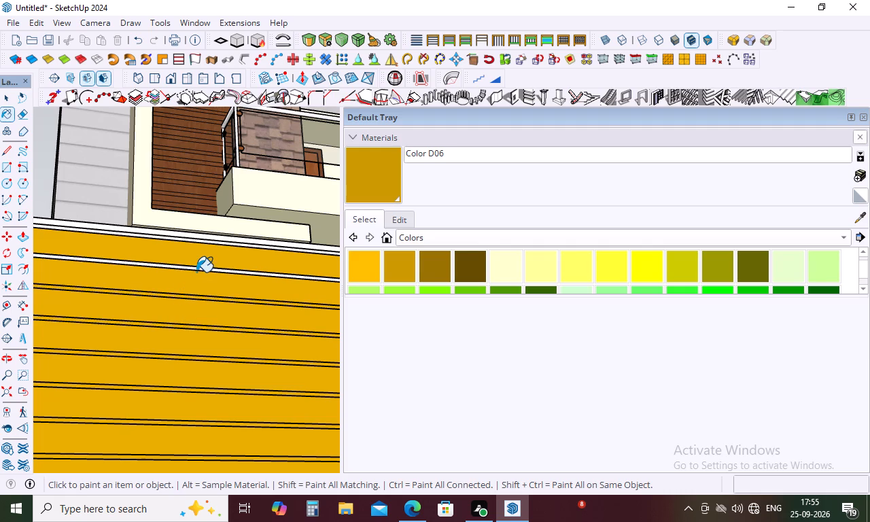
{"action": "left_click", "coordinate": [198, 268]}
{"action": "scroll", "coordinate": [205, 239], "scroll_direction": "up", "scroll_amount": 8}
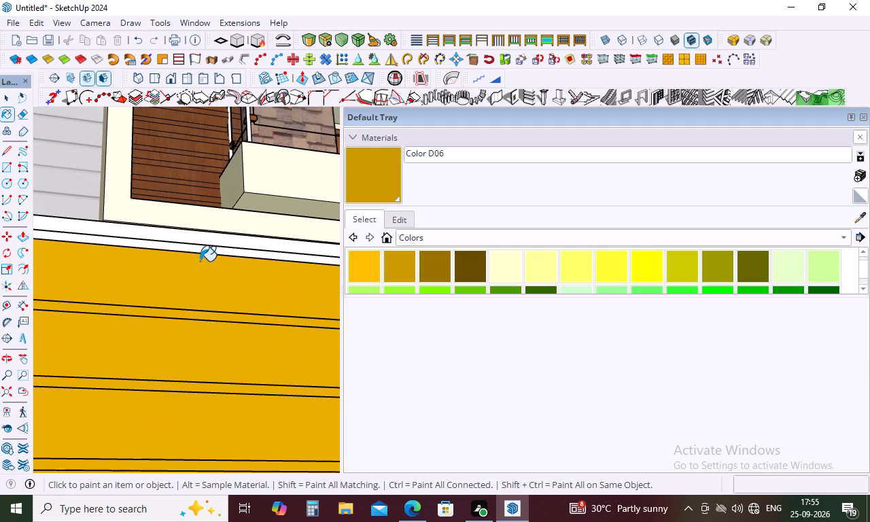
{"action": "left_click", "coordinate": [207, 249]}
{"action": "left_click", "coordinate": [209, 242]}
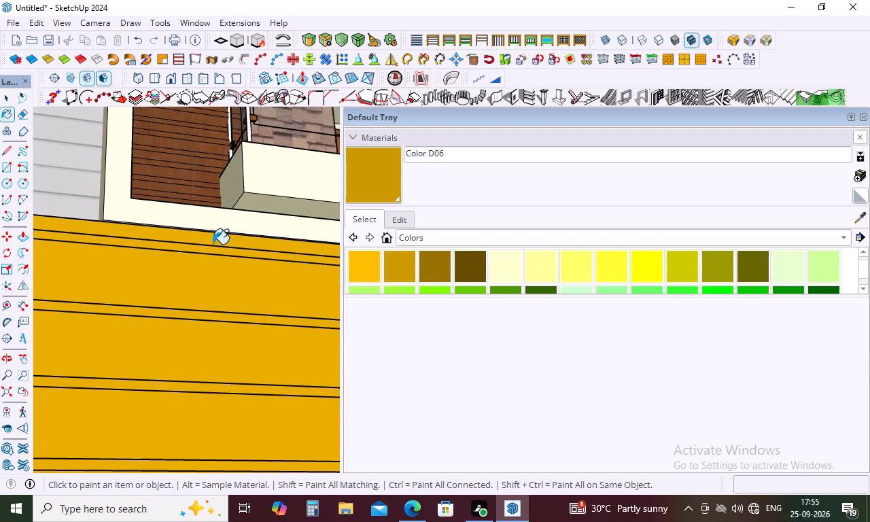
Paint the plain pier beside the grooved boundary wall and the pier across the driveway entrance with Roofing Shingles Variable.
{"action": "scroll", "coordinate": [202, 283], "scroll_direction": "down", "scroll_amount": 20}
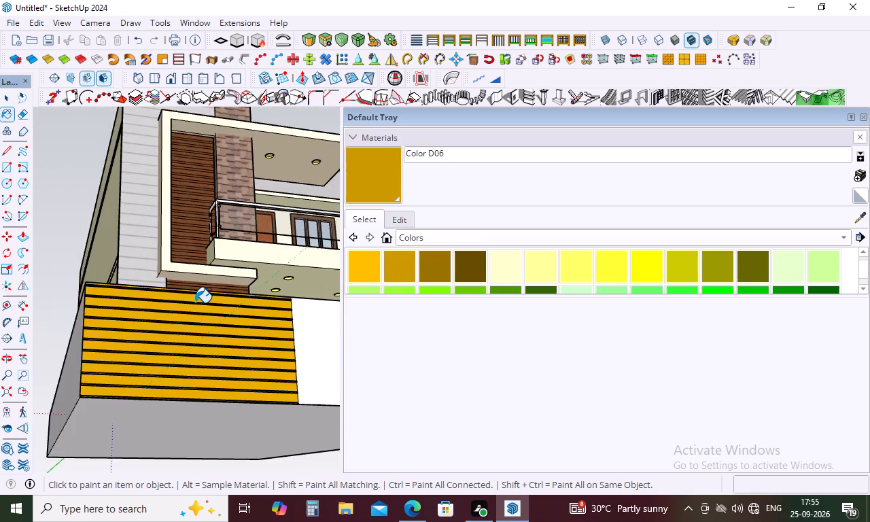
{"action": "scroll", "coordinate": [195, 302], "scroll_direction": "down", "scroll_amount": 5}
{"action": "middle_click_drag", "start_coordinate": [195, 302], "coordinate": [164, 432]}
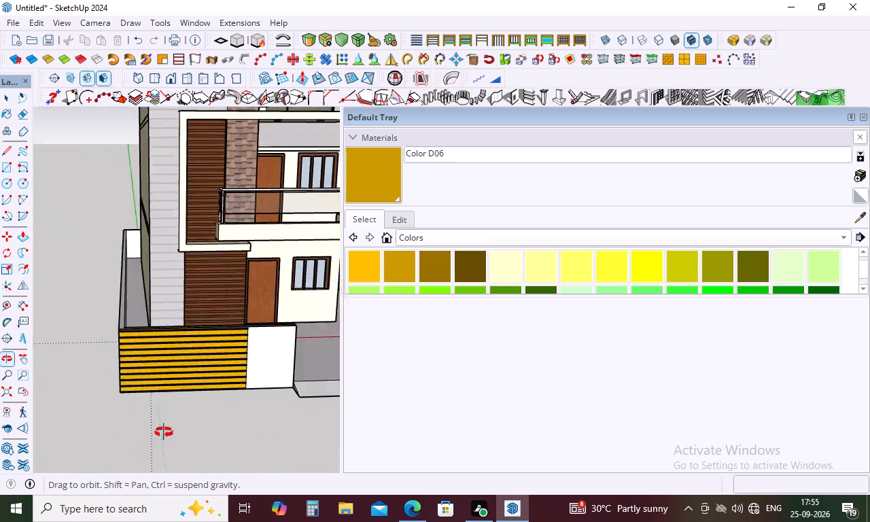
{"action": "middle_click_drag", "start_coordinate": [164, 432], "coordinate": [186, 383]}
{"action": "key", "text": "space"}
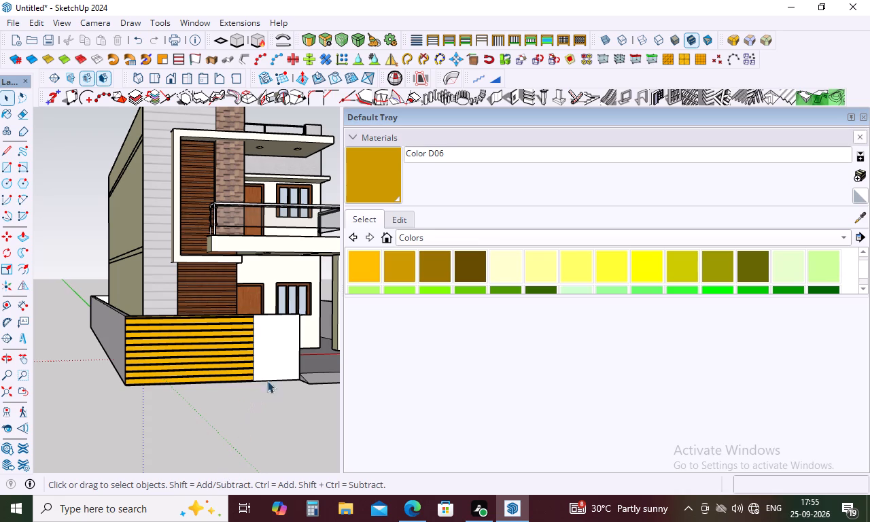
{"action": "left_click", "coordinate": [277, 366]}
{"action": "scroll", "coordinate": [160, 402], "scroll_direction": "down", "scroll_amount": 5}
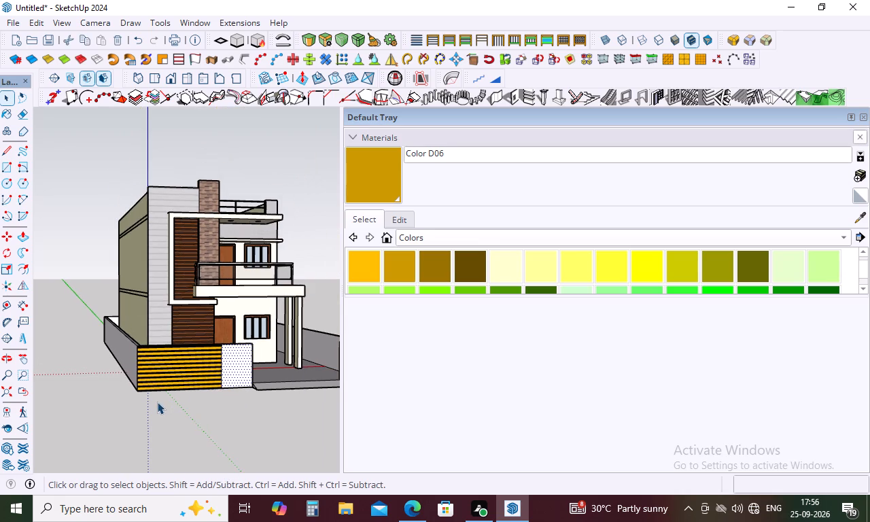
{"action": "scroll", "coordinate": [184, 372], "scroll_direction": "down", "scroll_amount": 4}
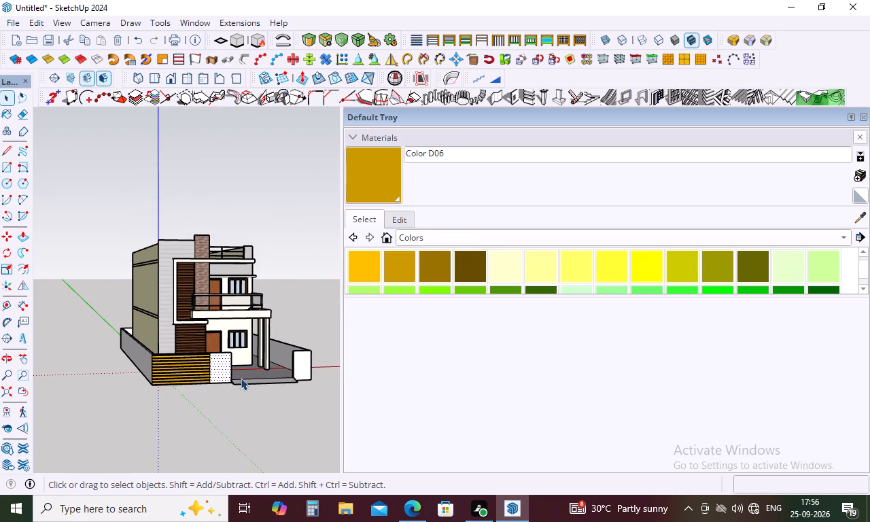
{"action": "scroll", "coordinate": [314, 364], "scroll_direction": "up", "scroll_amount": 6}
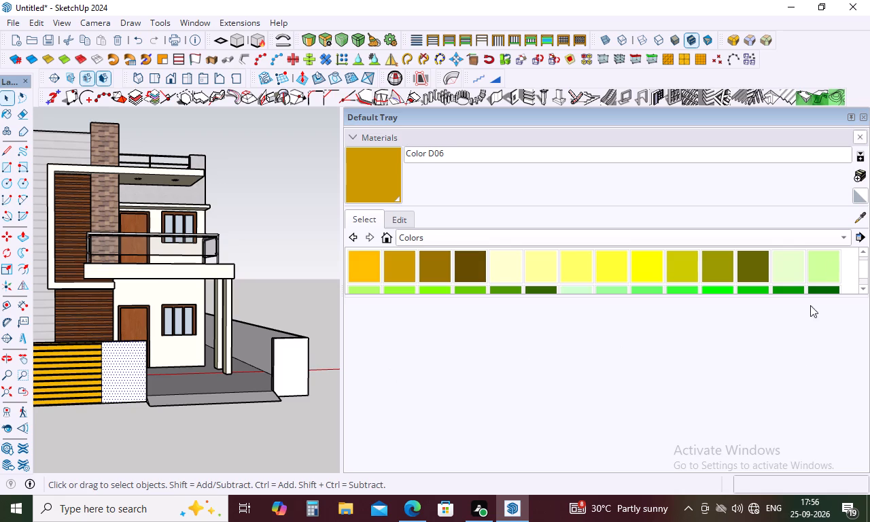
{"action": "left_click", "coordinate": [845, 238]}
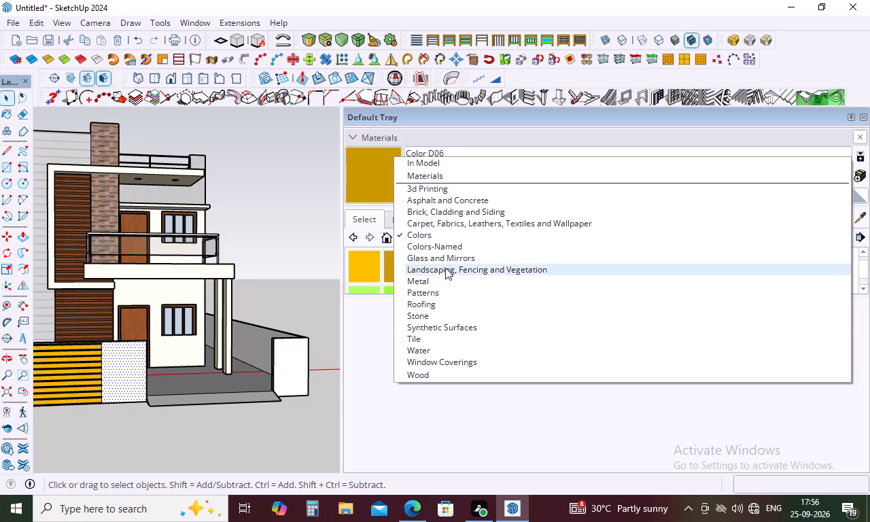
{"action": "left_click", "coordinate": [447, 292]}
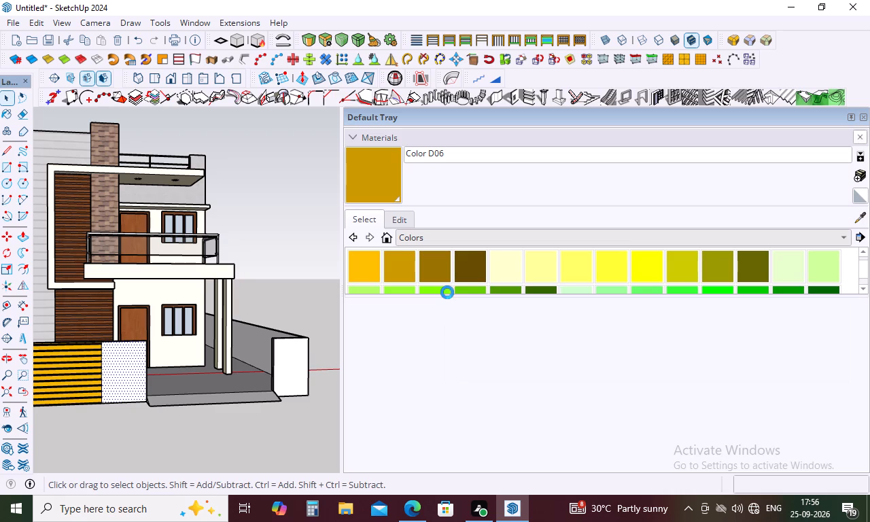
{"action": "left_click", "coordinate": [846, 237]}
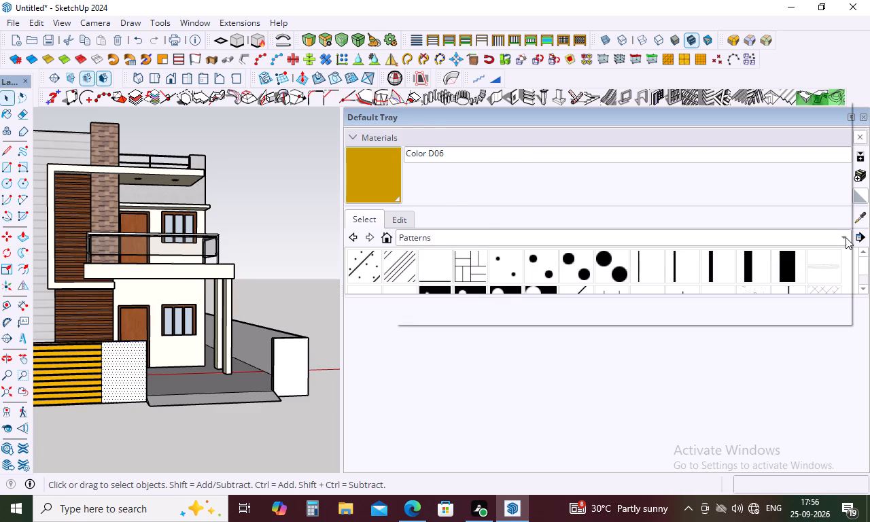
{"action": "left_click", "coordinate": [447, 247]}
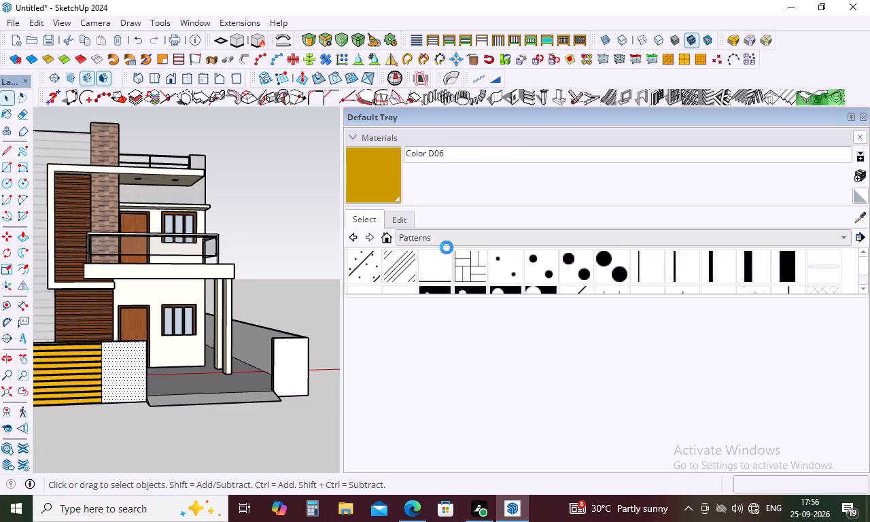
{"action": "left_click", "coordinate": [576, 271]}
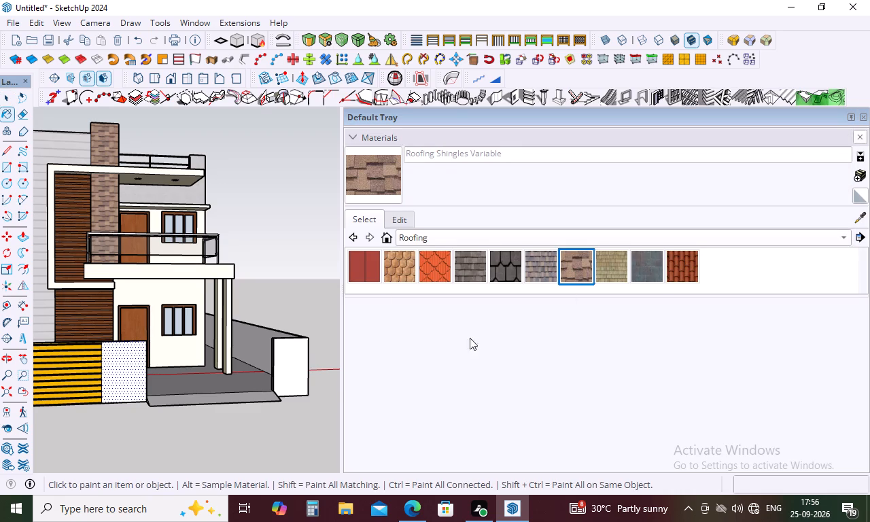
{"action": "left_click", "coordinate": [130, 376]}
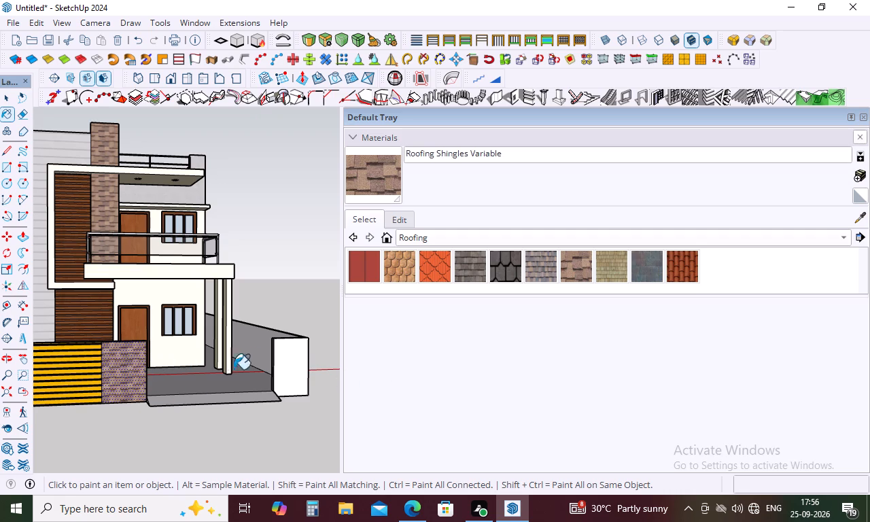
{"action": "left_click", "coordinate": [299, 366]}
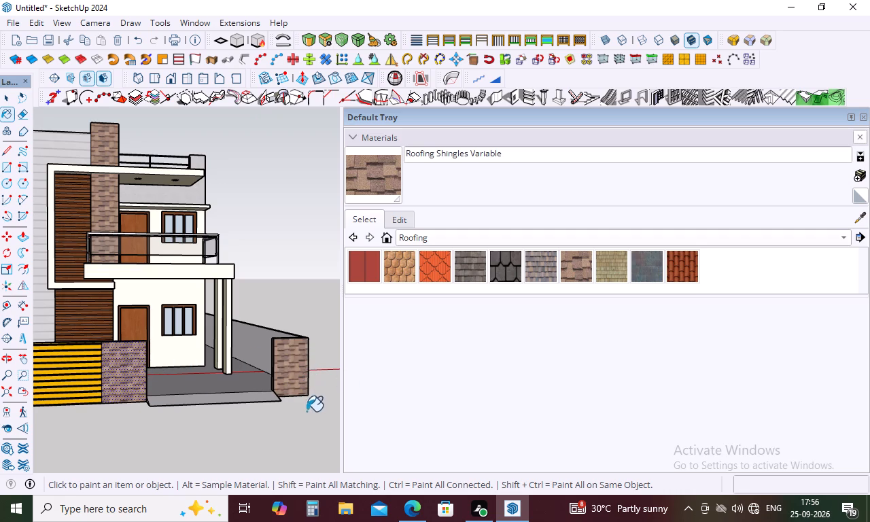
{"action": "key", "text": "space"}
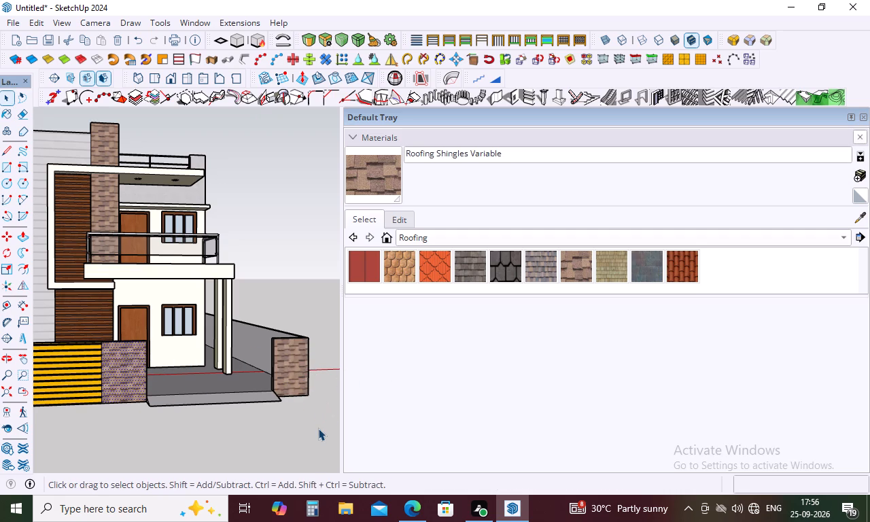
{"action": "left_click", "coordinate": [317, 412]}
Examine the gate, stone-clad piers and front boundary wall in the reference image.
{"action": "scroll", "coordinate": [303, 422], "scroll_direction": "down", "scroll_amount": 9}
{"action": "middle_click_drag", "start_coordinate": [303, 422], "coordinate": [146, 385]}
{"action": "scroll", "coordinate": [144, 378], "scroll_direction": "down", "scroll_amount": 5}
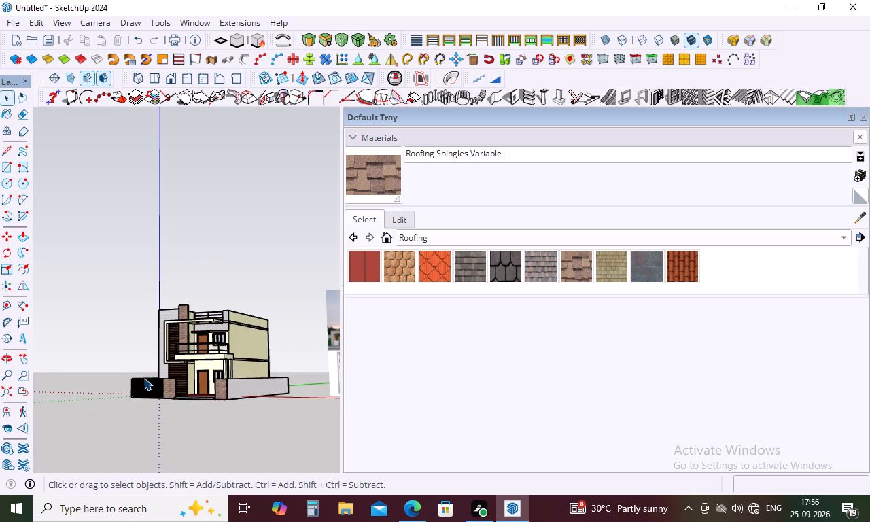
{"action": "scroll", "coordinate": [144, 378], "scroll_direction": "down", "scroll_amount": 5}
{"action": "scroll", "coordinate": [241, 375], "scroll_direction": "up", "scroll_amount": 4}
{"action": "scroll", "coordinate": [343, 357], "scroll_direction": "up", "scroll_amount": 5}
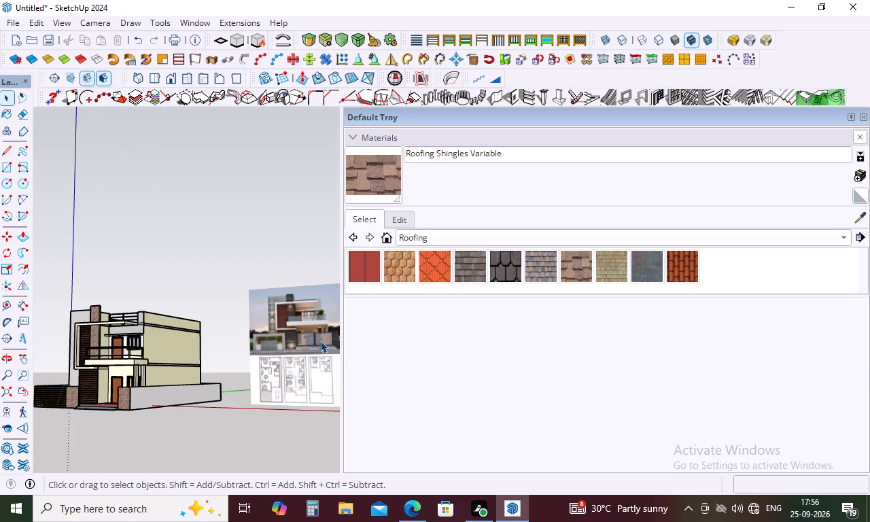
{"action": "scroll", "coordinate": [319, 341], "scroll_direction": "up", "scroll_amount": 20}
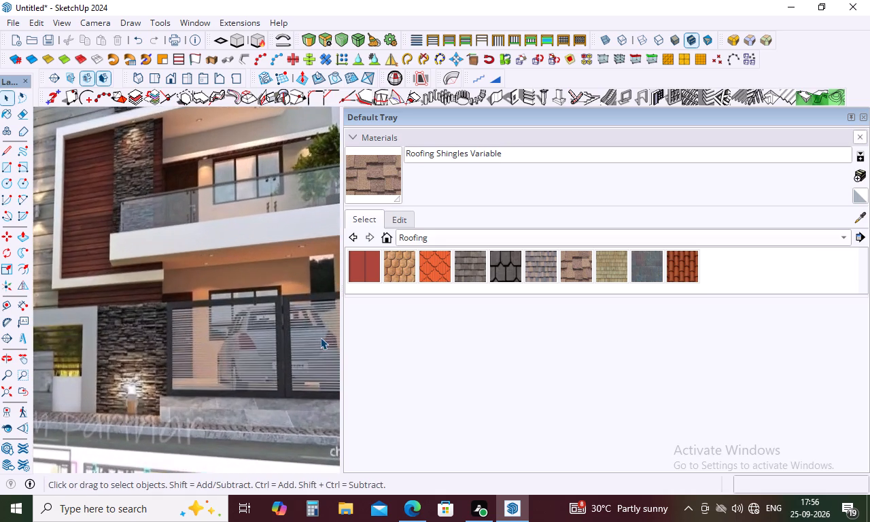
{"action": "scroll", "coordinate": [320, 337], "scroll_direction": "down", "scroll_amount": 5}
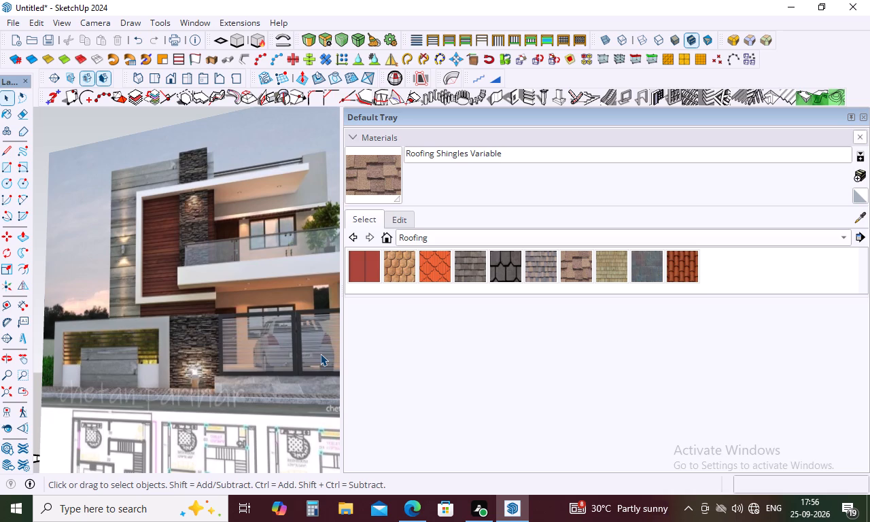
{"action": "scroll", "coordinate": [268, 335], "scroll_direction": "down", "scroll_amount": 19}
{"action": "scroll", "coordinate": [268, 334], "scroll_direction": "down", "scroll_amount": 5}
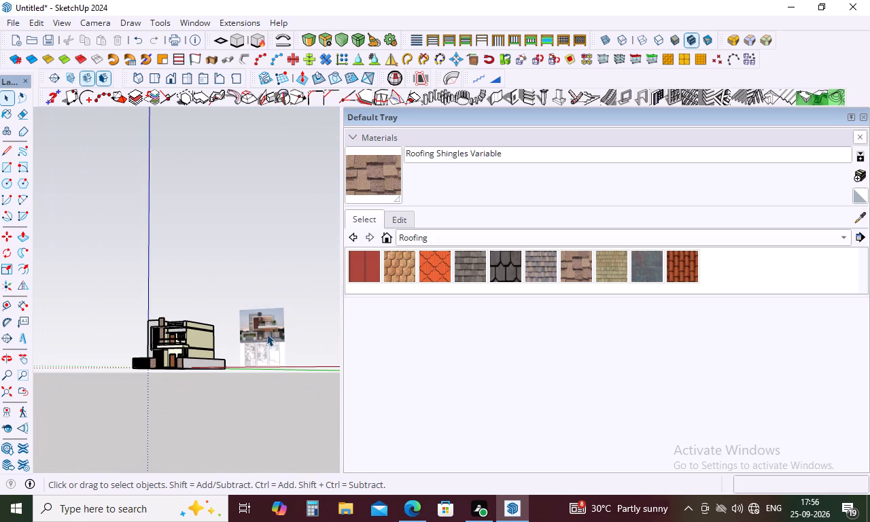
Group the grooved front boundary wall with its pier and the separate pier across the driveway entrance.
{"action": "middle_click_drag", "start_coordinate": [234, 371], "coordinate": [411, 421]}
{"action": "scroll", "coordinate": [94, 322], "scroll_direction": "up", "scroll_amount": 5}
{"action": "scroll", "coordinate": [203, 410], "scroll_direction": "up", "scroll_amount": 5}
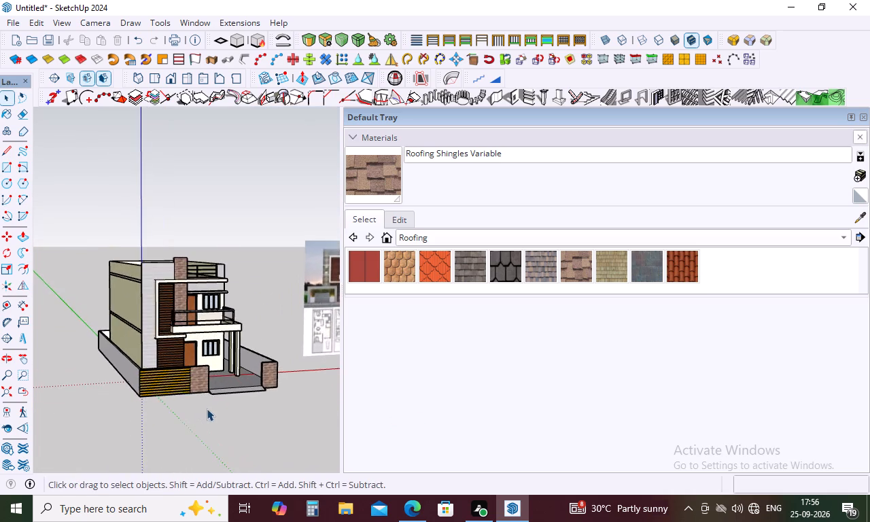
{"action": "scroll", "coordinate": [207, 385], "scroll_direction": "up", "scroll_amount": 5}
{"action": "triple_click", "coordinate": [199, 382]}
{"action": "triple_click", "coordinate": [199, 382]}
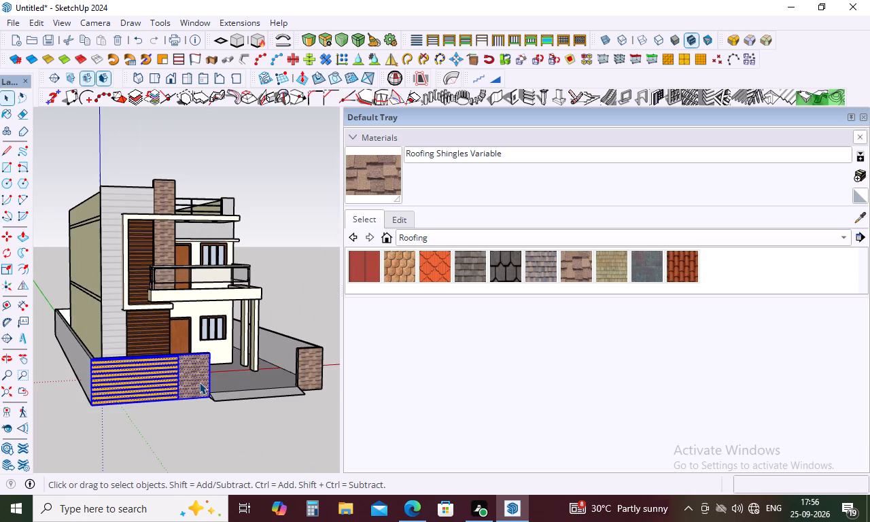
{"action": "triple_click", "coordinate": [316, 376]}
{"action": "triple_click", "coordinate": [316, 376]}
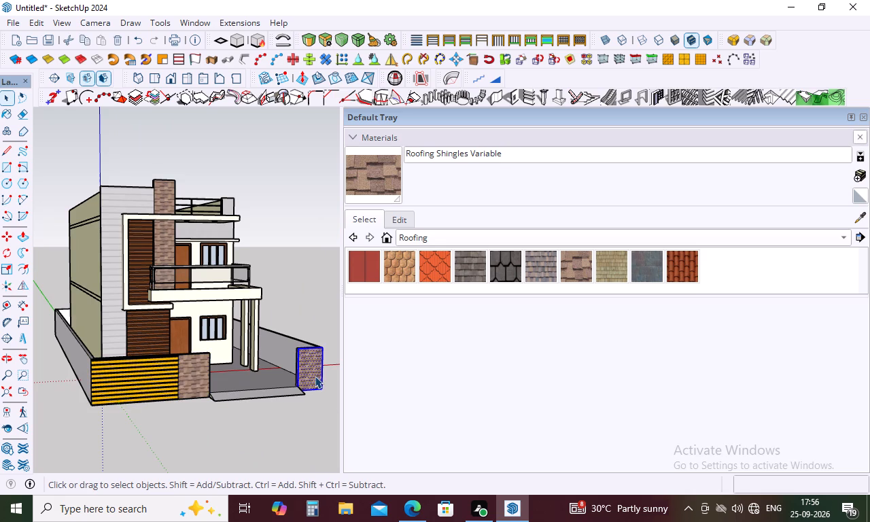
{"action": "left_click", "coordinate": [315, 376]}
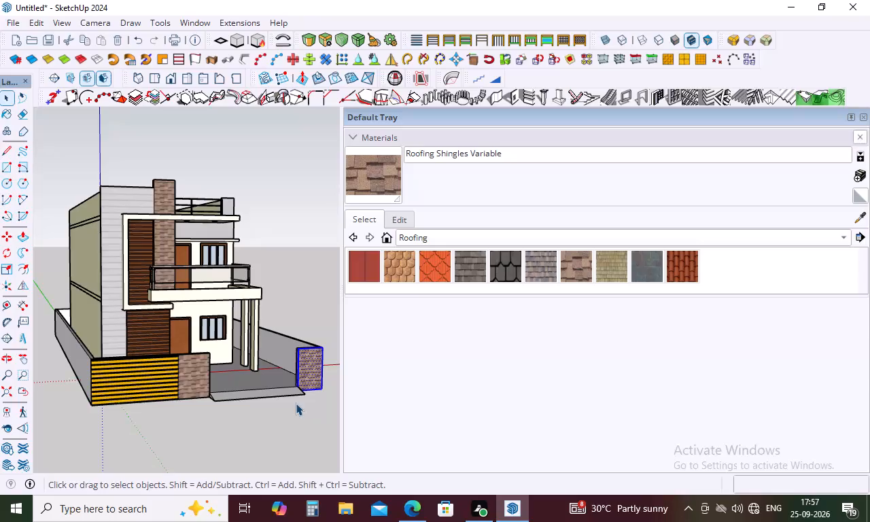
{"action": "triple_click", "coordinate": [203, 375], "text": "ctrl"}
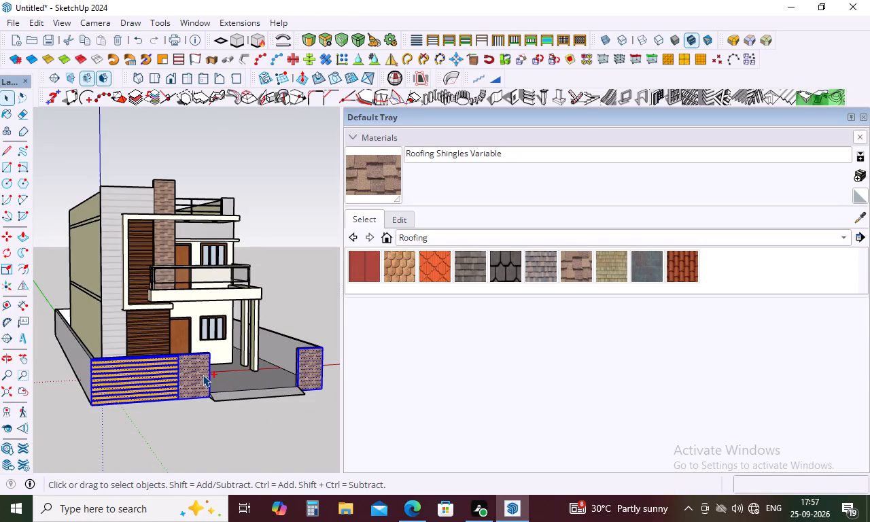
{"action": "left_click", "coordinate": [203, 375], "text": "ctrl"}
{"action": "right_click", "coordinate": [190, 377]}
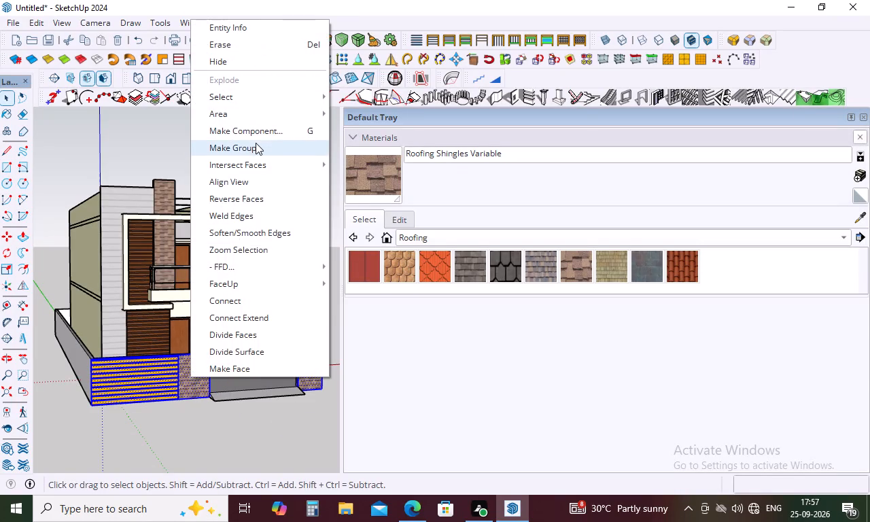
{"action": "left_click", "coordinate": [256, 143]}
{"action": "left_click", "coordinate": [222, 446]}
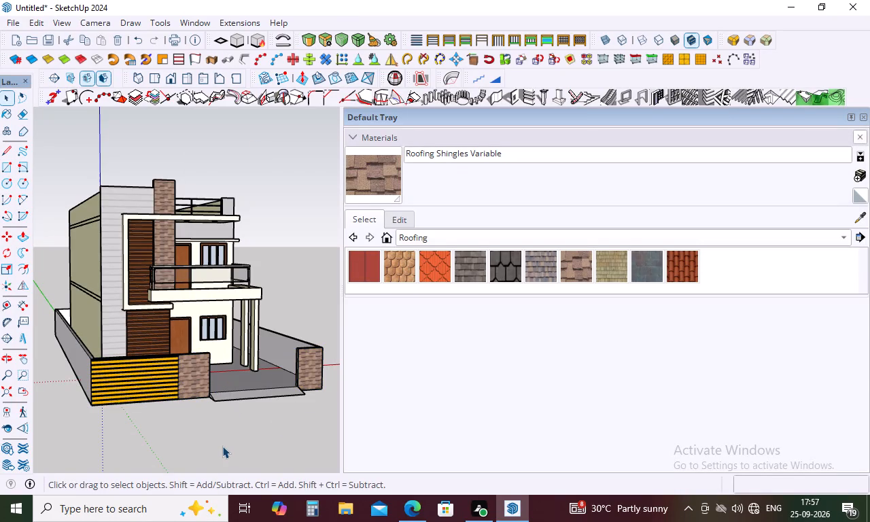
Close the Default Tray to free the modelling area.
{"action": "middle_click_drag", "start_coordinate": [243, 391], "coordinate": [213, 390]}
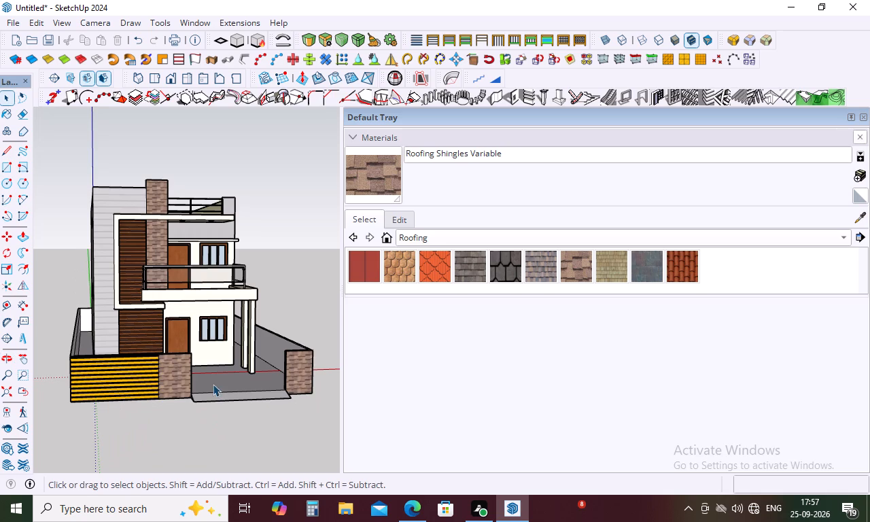
{"action": "scroll", "coordinate": [231, 358], "scroll_direction": "down", "scroll_amount": 10}
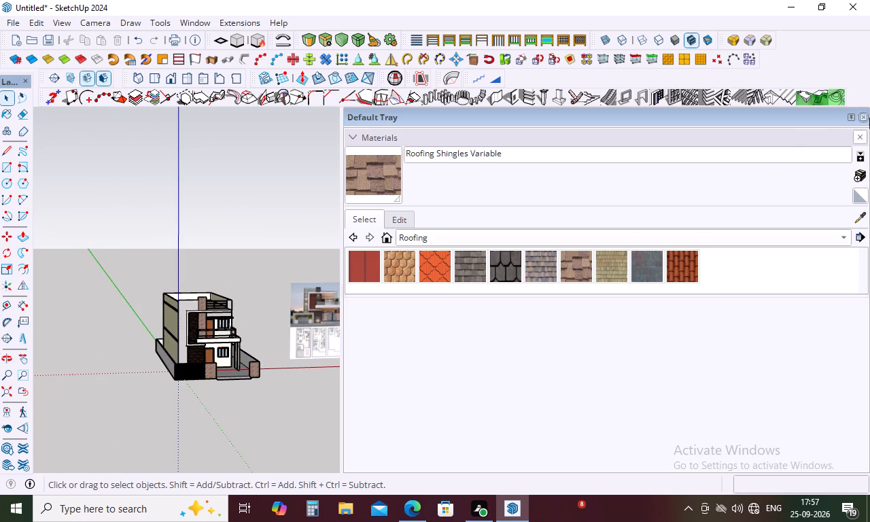
{"action": "left_click", "coordinate": [860, 118]}
Move the reference image about 42' so it stands close beside the front of the house at the driveway entrance.
{"action": "scroll", "coordinate": [562, 379], "scroll_direction": "up", "scroll_amount": 2}
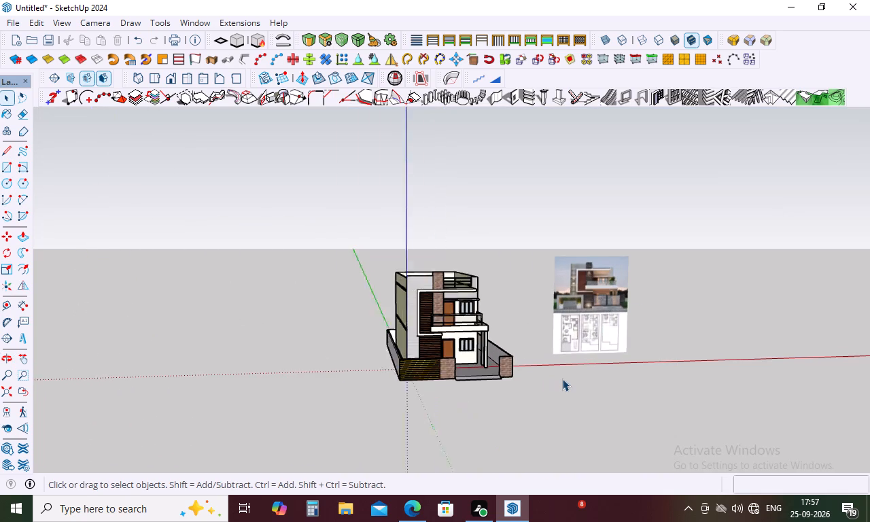
{"action": "scroll", "coordinate": [562, 379], "scroll_direction": "up", "scroll_amount": 3}
{"action": "scroll", "coordinate": [585, 279], "scroll_direction": "up", "scroll_amount": 5}
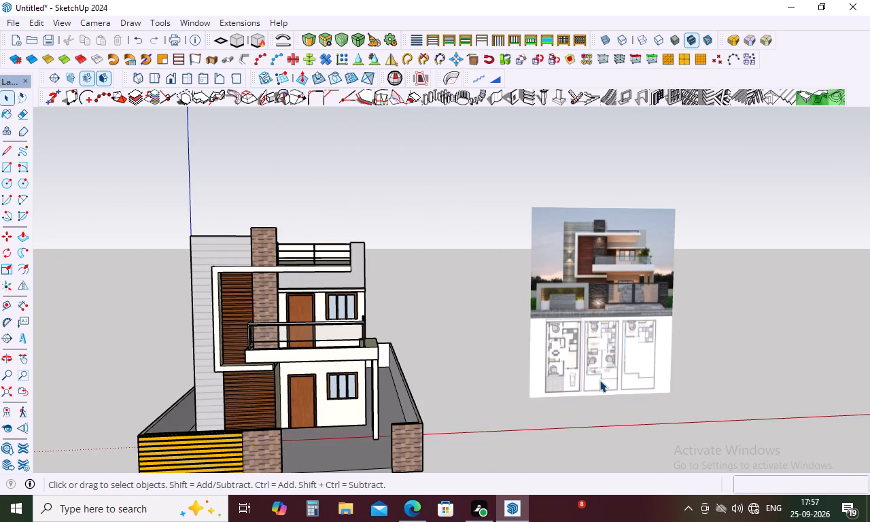
{"action": "key", "text": "m"}
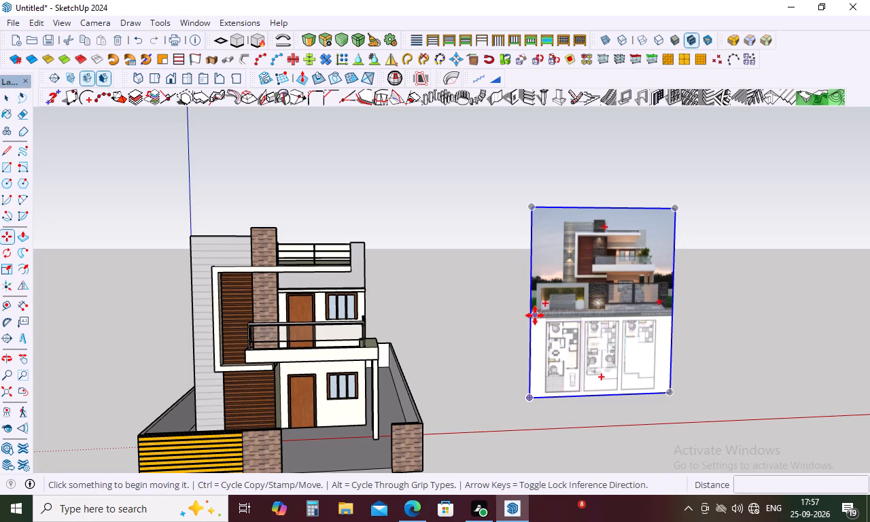
{"action": "left_click", "coordinate": [535, 317]}
{"action": "scroll", "coordinate": [465, 366], "scroll_direction": "down", "scroll_amount": 6}
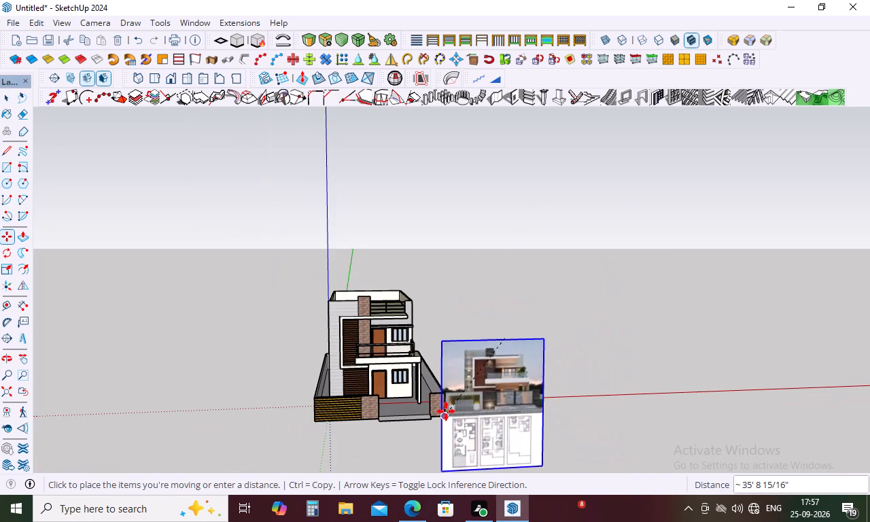
{"action": "scroll", "coordinate": [446, 413], "scroll_direction": "up", "scroll_amount": 10}
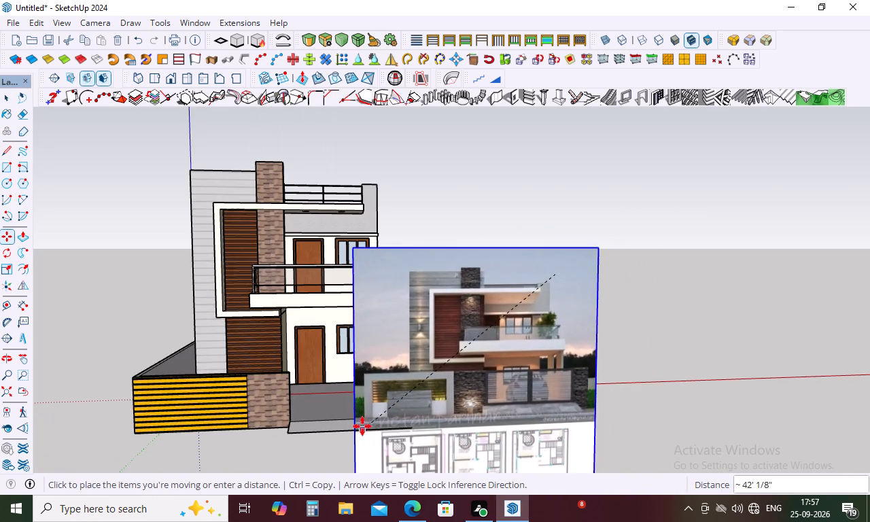
{"action": "left_click", "coordinate": [358, 430]}
{"action": "middle_click_drag", "start_coordinate": [432, 391], "coordinate": [461, 358]}
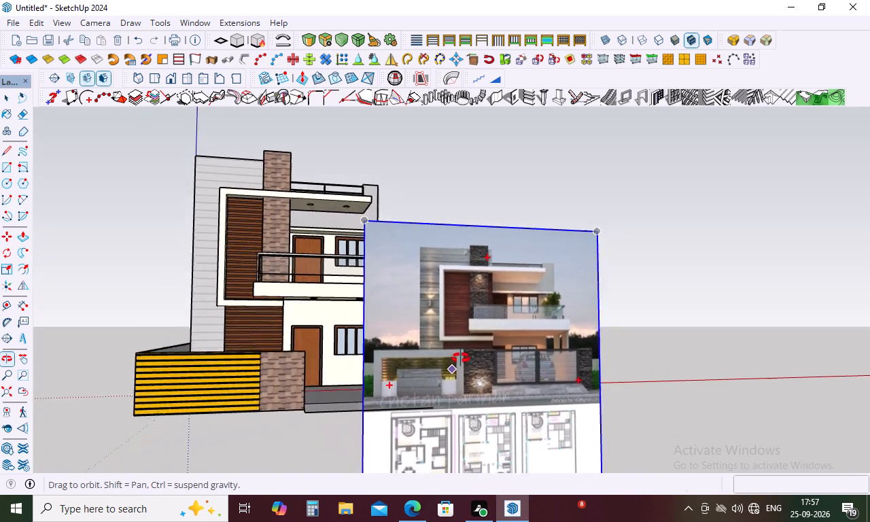
{"action": "middle_click_drag", "start_coordinate": [461, 358], "coordinate": [467, 350]}
{"action": "key", "text": "space"}
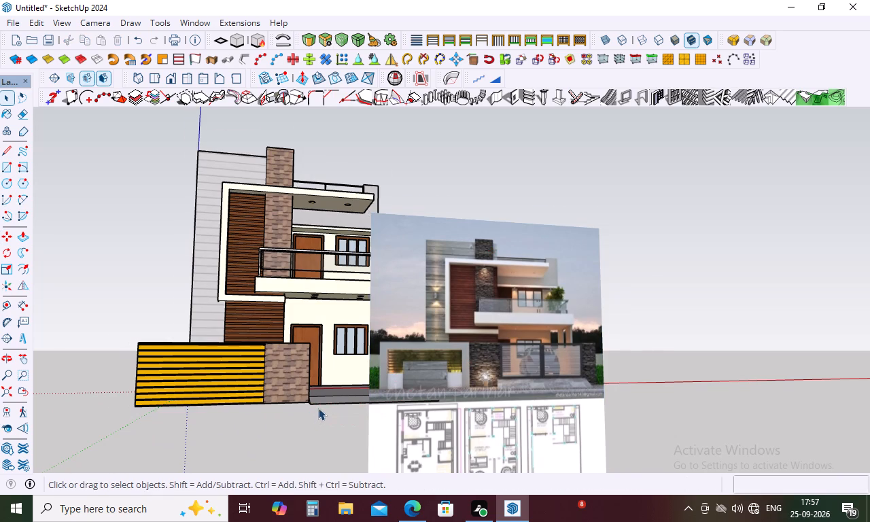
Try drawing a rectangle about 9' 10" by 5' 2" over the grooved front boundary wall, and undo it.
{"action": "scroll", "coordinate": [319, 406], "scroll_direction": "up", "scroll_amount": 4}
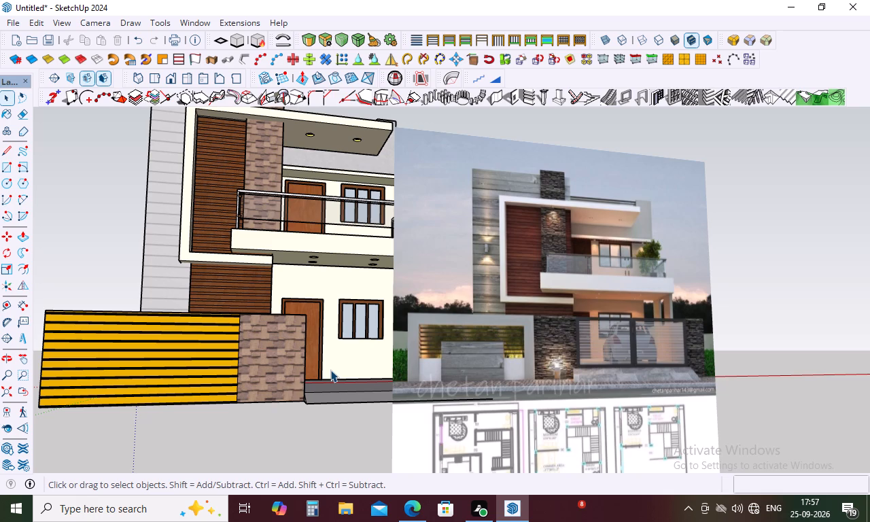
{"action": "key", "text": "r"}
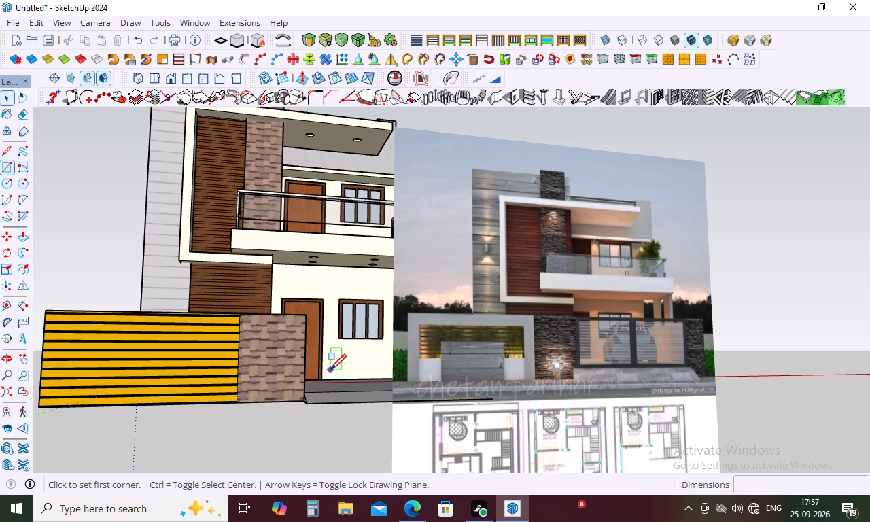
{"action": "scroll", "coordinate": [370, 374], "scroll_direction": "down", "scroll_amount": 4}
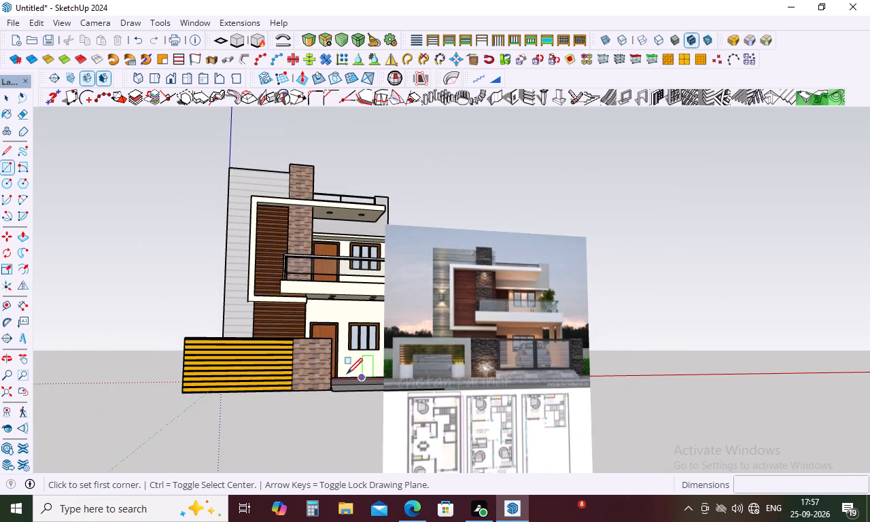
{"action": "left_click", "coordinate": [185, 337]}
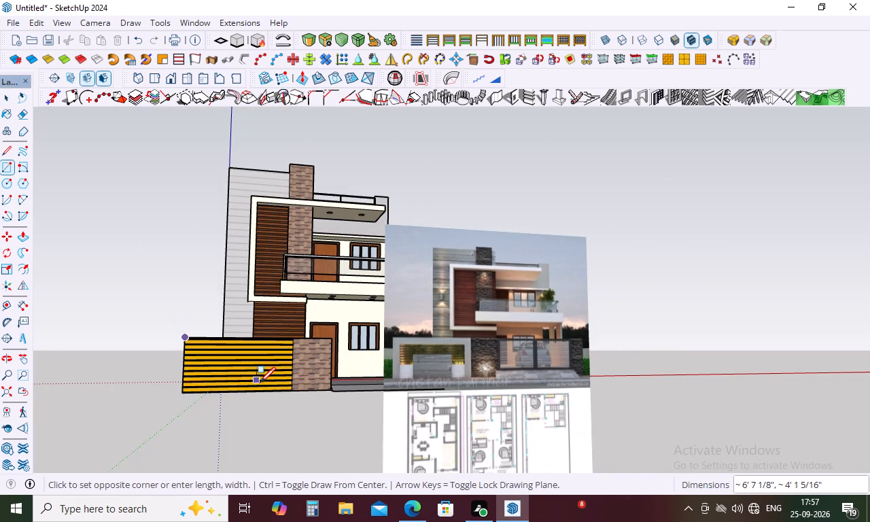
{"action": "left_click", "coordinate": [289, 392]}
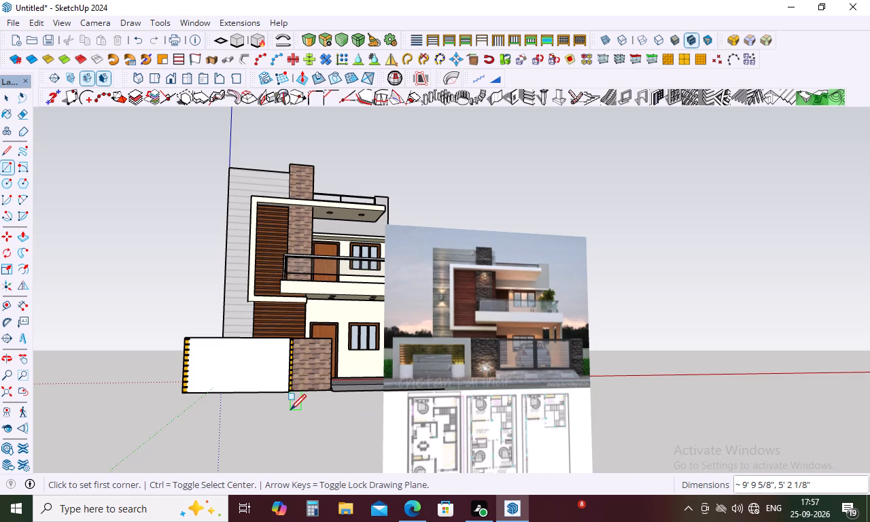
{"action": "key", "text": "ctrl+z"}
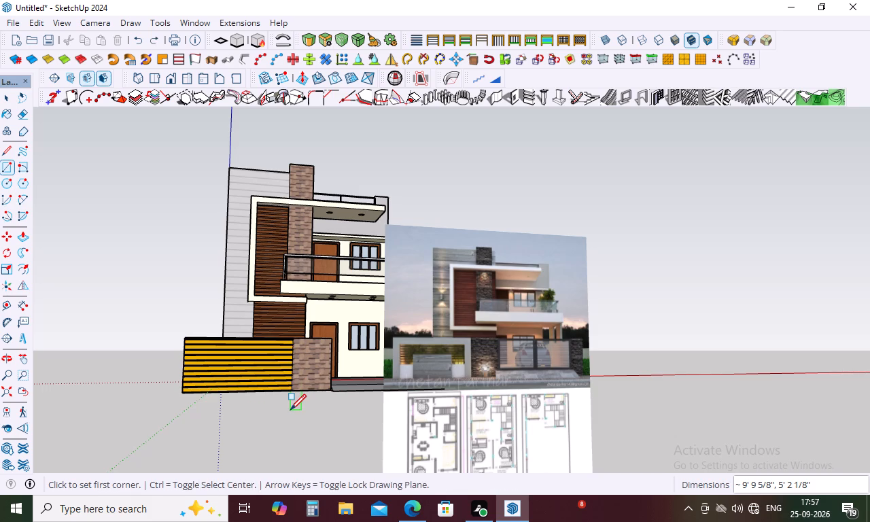
Draw a rectangle about 9' 11 11/16" by 5' 2 1/8" covering the grooved wall's front face, from top outer corner to the pier base.
{"action": "scroll", "coordinate": [236, 370], "scroll_direction": "up", "scroll_amount": 5}
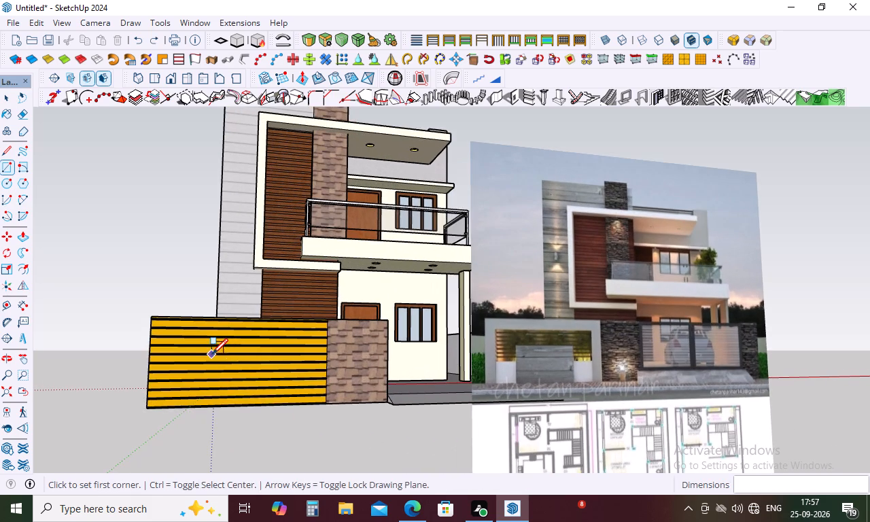
{"action": "scroll", "coordinate": [142, 332], "scroll_direction": "up", "scroll_amount": 4}
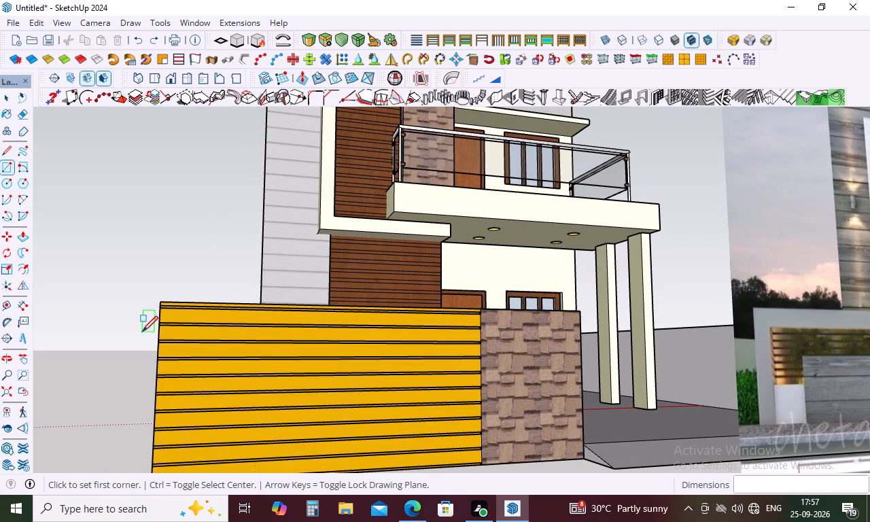
{"action": "left_click", "coordinate": [162, 302]}
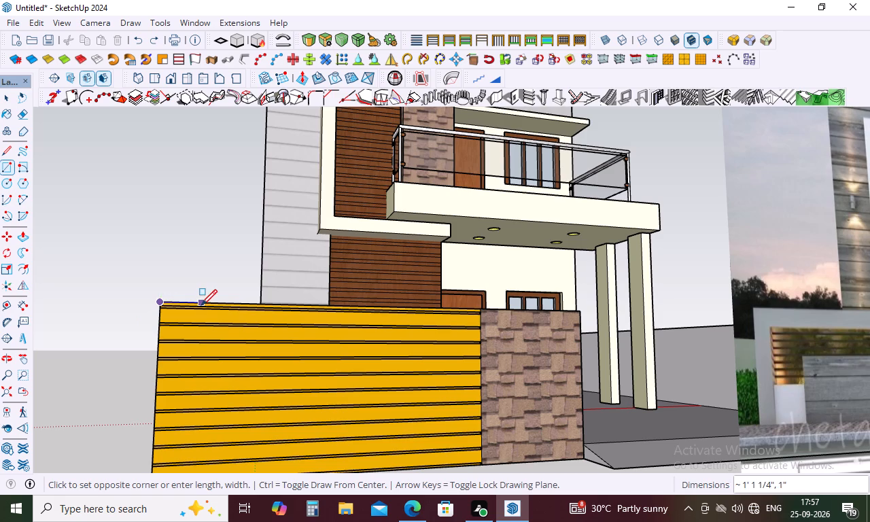
{"action": "scroll", "coordinate": [201, 305], "scroll_direction": "down", "scroll_amount": 10}
{"action": "scroll", "coordinate": [324, 374], "scroll_direction": "up", "scroll_amount": 8}
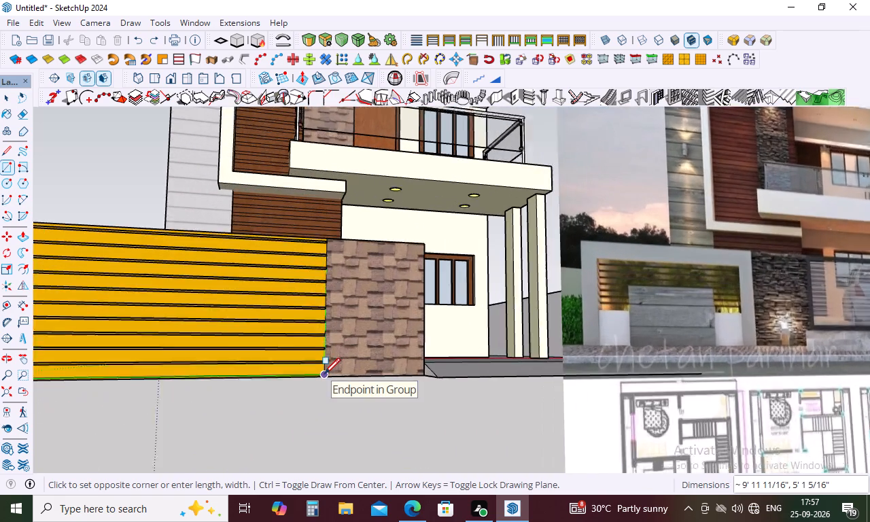
{"action": "scroll", "coordinate": [324, 374], "scroll_direction": "up", "scroll_amount": 10}
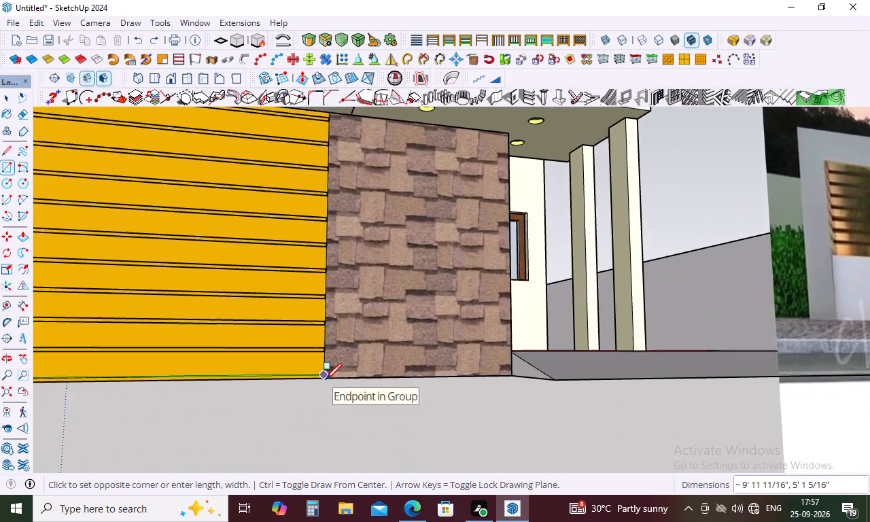
{"action": "left_click", "coordinate": [325, 372]}
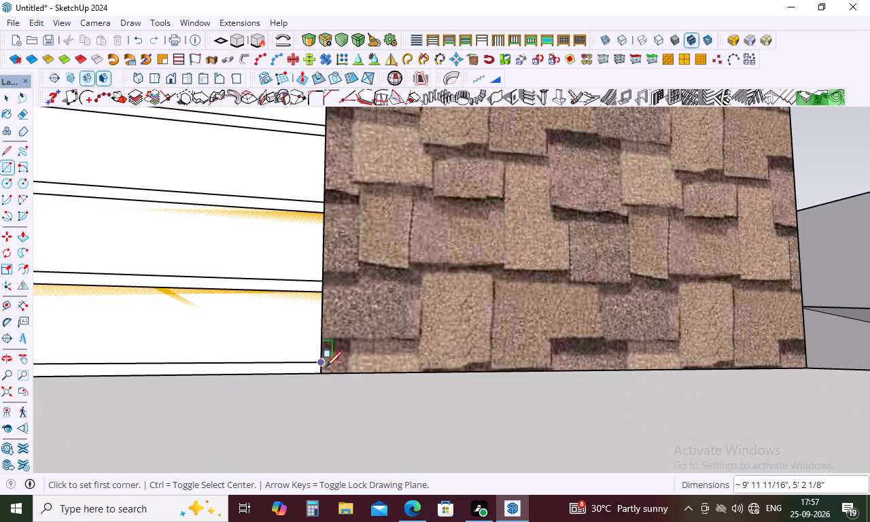
{"action": "scroll", "coordinate": [326, 367], "scroll_direction": "down", "scroll_amount": 19}
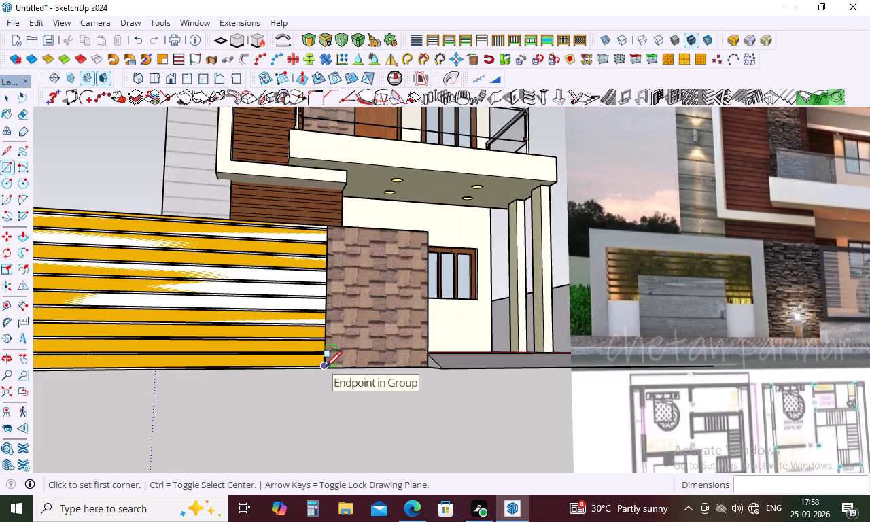
{"action": "scroll", "coordinate": [326, 367], "scroll_direction": "down", "scroll_amount": 3}
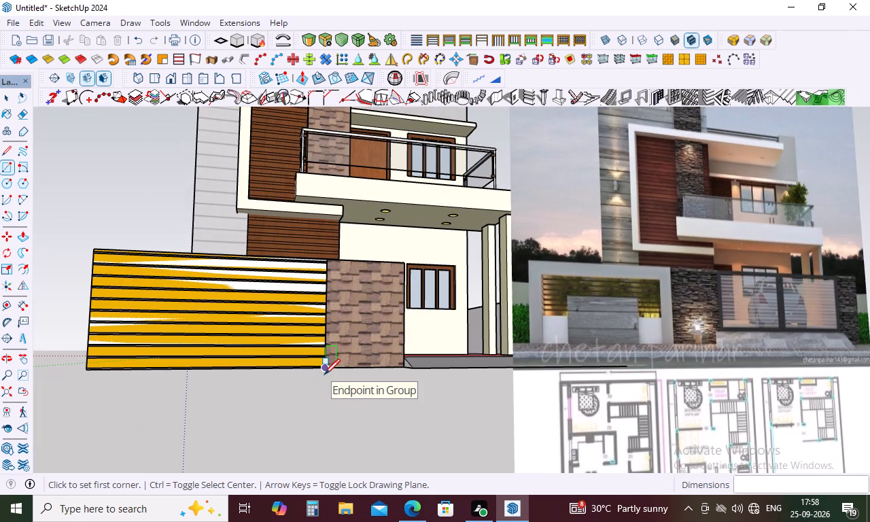
{"action": "key", "text": "space"}
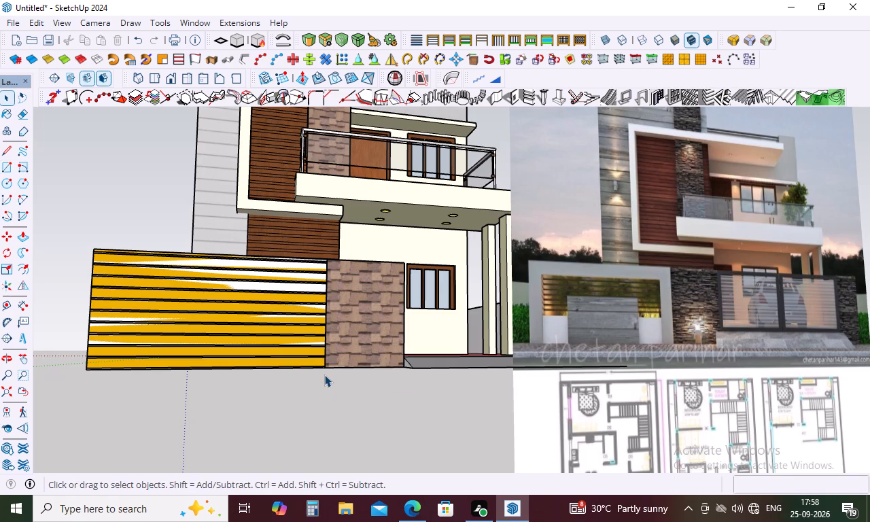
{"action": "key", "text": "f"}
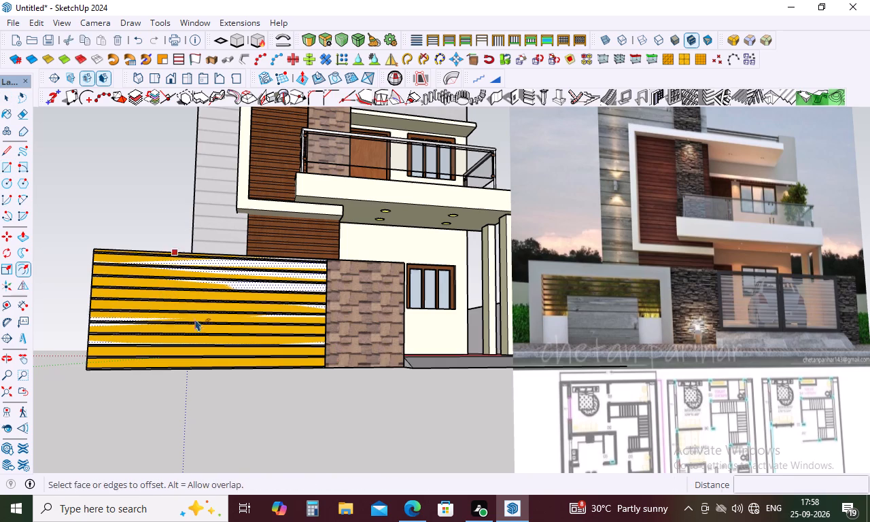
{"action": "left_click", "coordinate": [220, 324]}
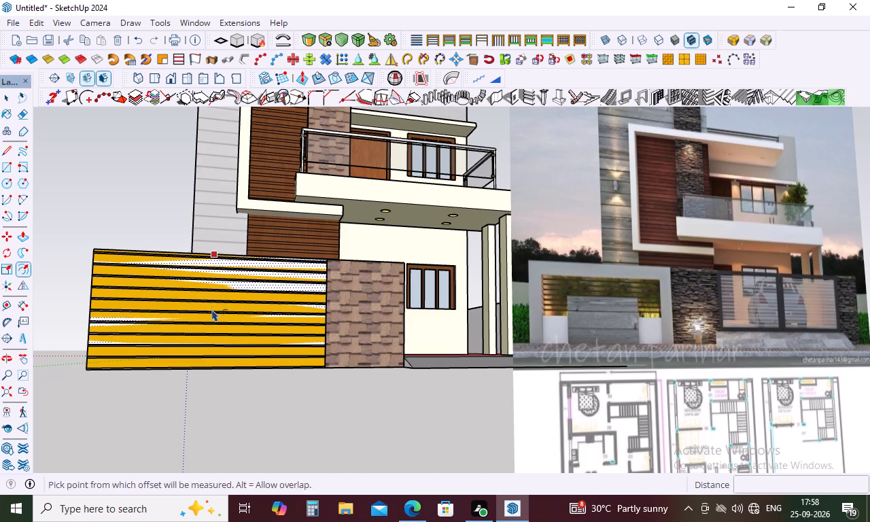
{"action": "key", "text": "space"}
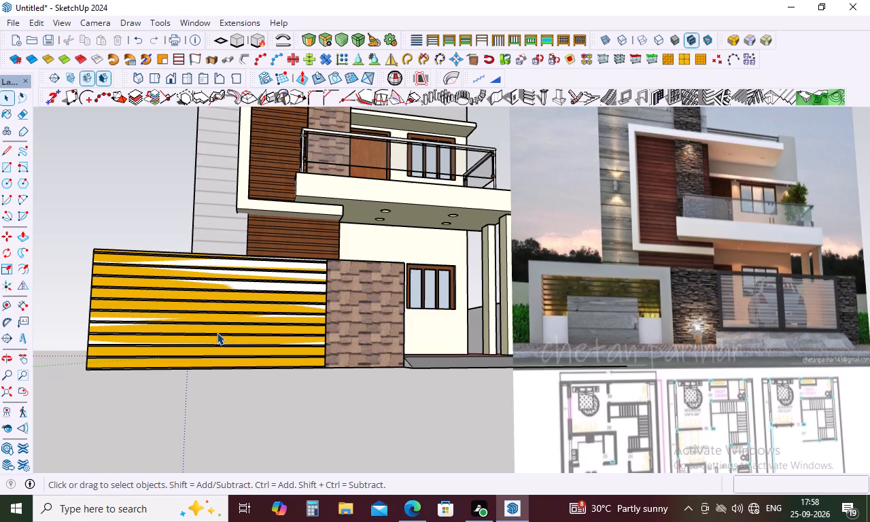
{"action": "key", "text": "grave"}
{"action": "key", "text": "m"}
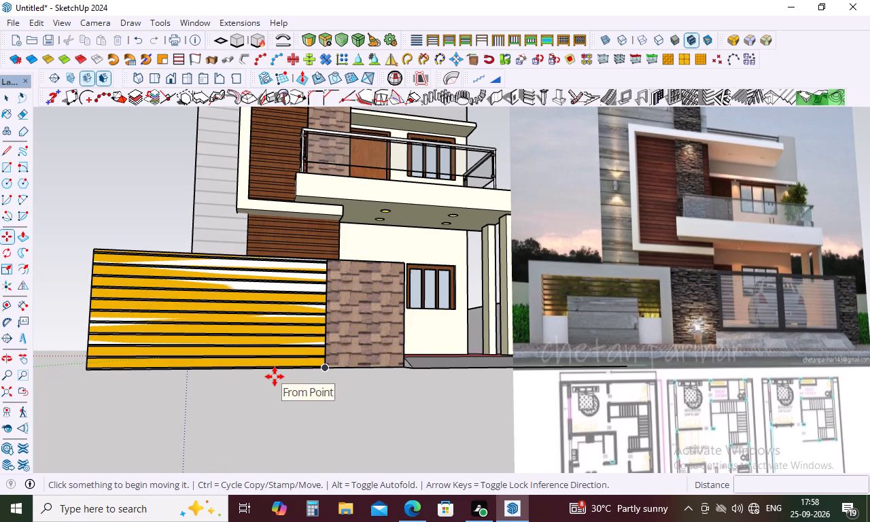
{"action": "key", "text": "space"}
Move the new rectangular face about 19' forward, clear of the grooved boundary wall.
{"action": "triple_click", "coordinate": [288, 353]}
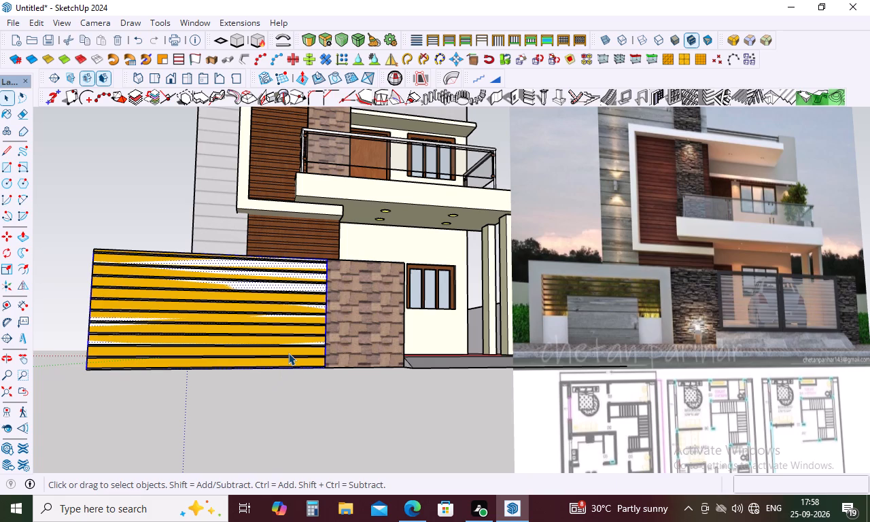
{"action": "triple_click", "coordinate": [288, 353]}
{"action": "key", "text": "m"}
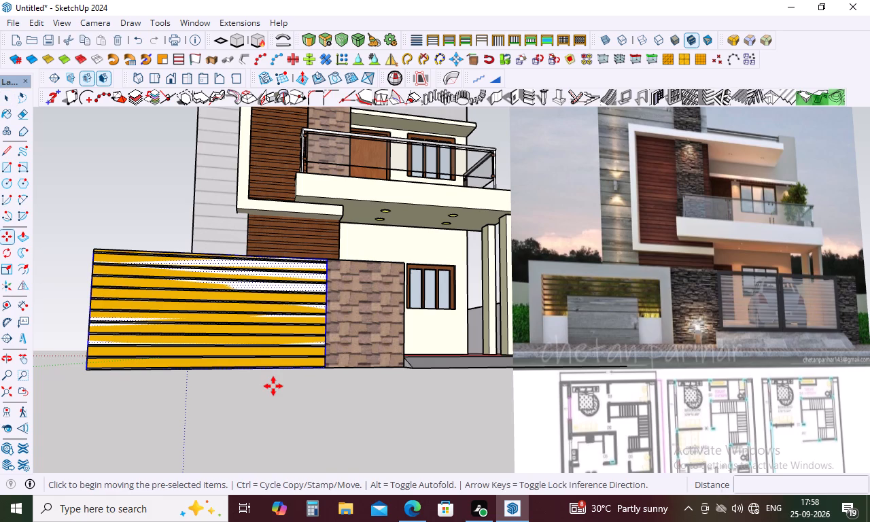
{"action": "left_click", "coordinate": [324, 366]}
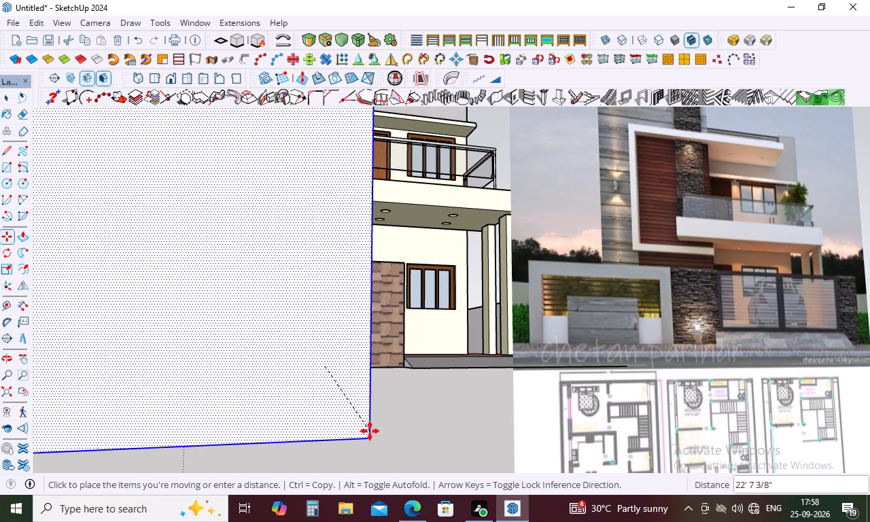
{"action": "scroll", "coordinate": [370, 430], "scroll_direction": "down", "scroll_amount": 16}
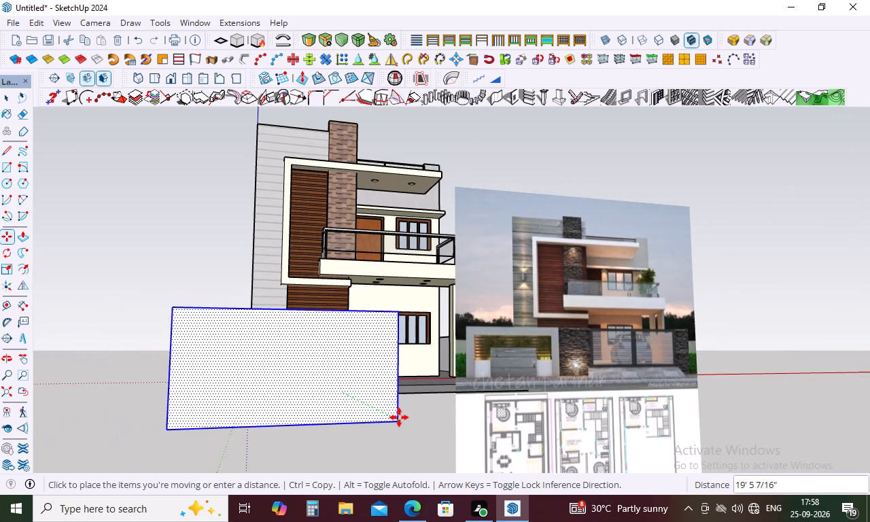
{"action": "left_click", "coordinate": [400, 415]}
{"action": "scroll", "coordinate": [404, 412], "scroll_direction": "down", "scroll_amount": 4}
{"action": "scroll", "coordinate": [405, 408], "scroll_direction": "up", "scroll_amount": 3}
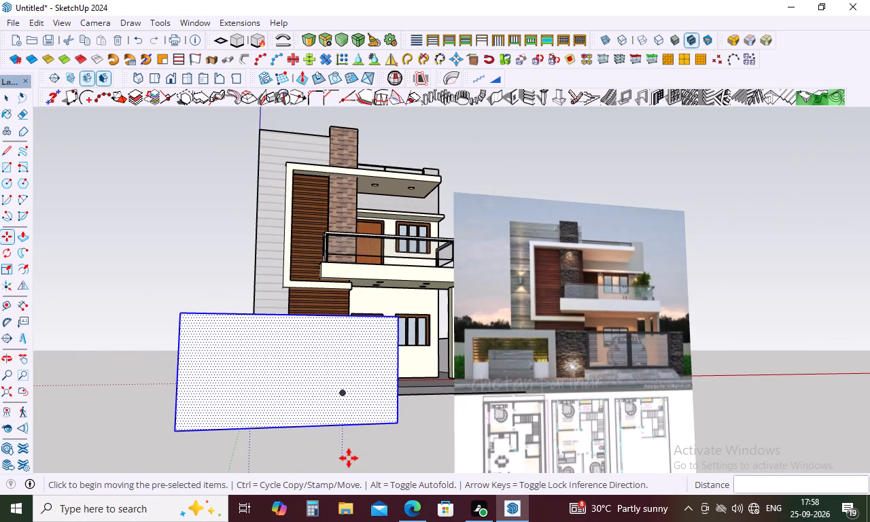
{"action": "key", "text": "Escape"}
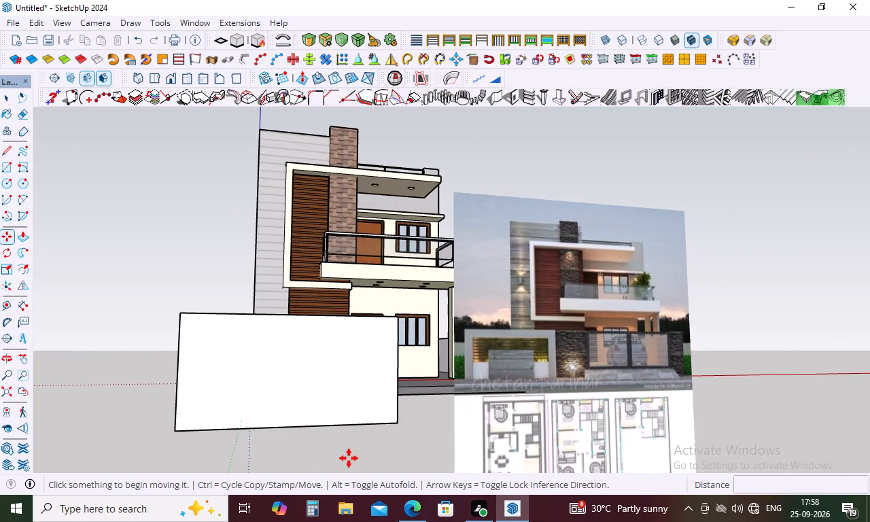
Draw a full-width line near the face's top edge and two verticals about 4' 2" long down to its base, outlining a frame.
{"action": "key", "text": "l"}
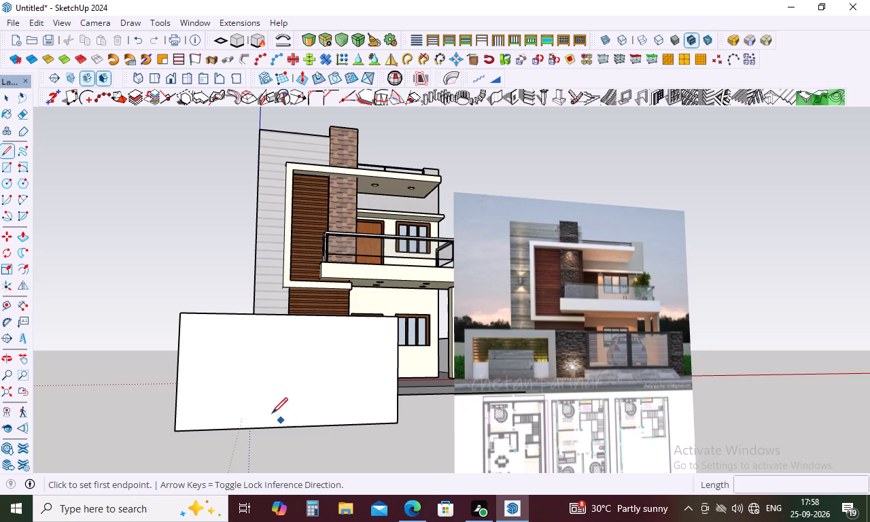
{"action": "left_click", "coordinate": [179, 336]}
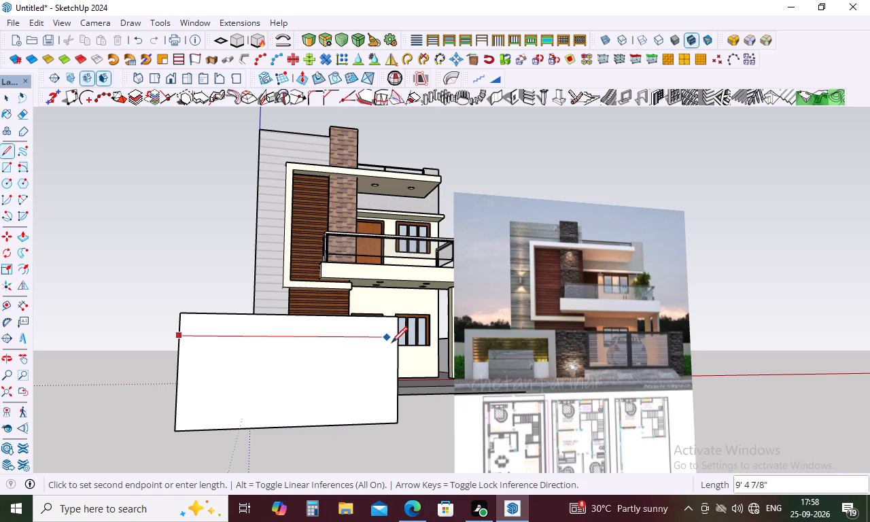
{"action": "left_click", "coordinate": [396, 339]}
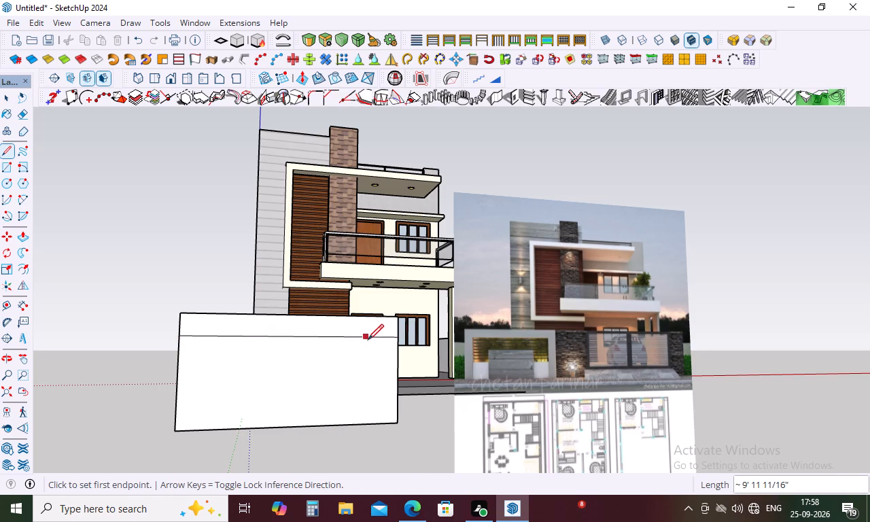
{"action": "left_click", "coordinate": [375, 338]}
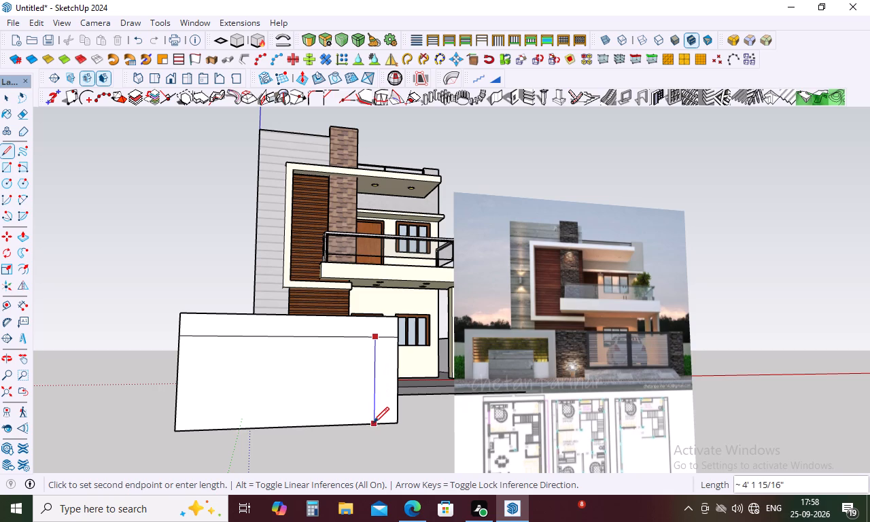
{"action": "left_click", "coordinate": [373, 423]}
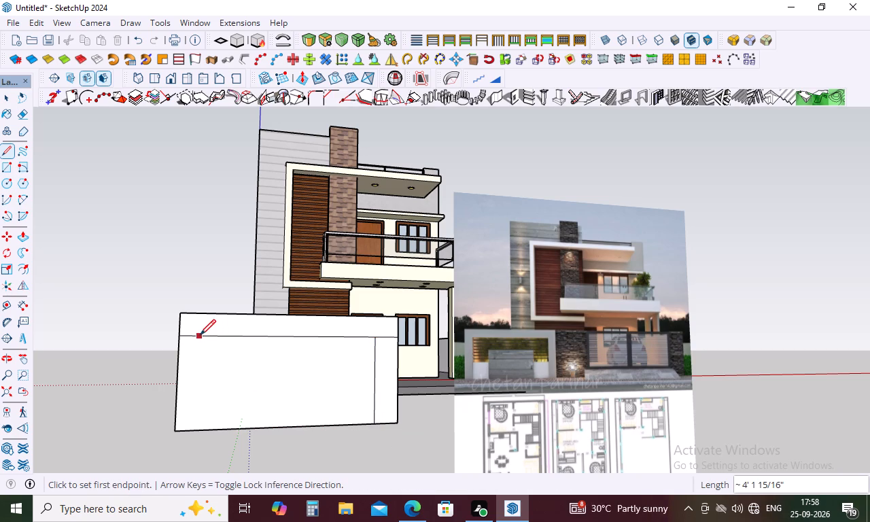
{"action": "left_click", "coordinate": [203, 336]}
{"action": "left_click", "coordinate": [194, 428]}
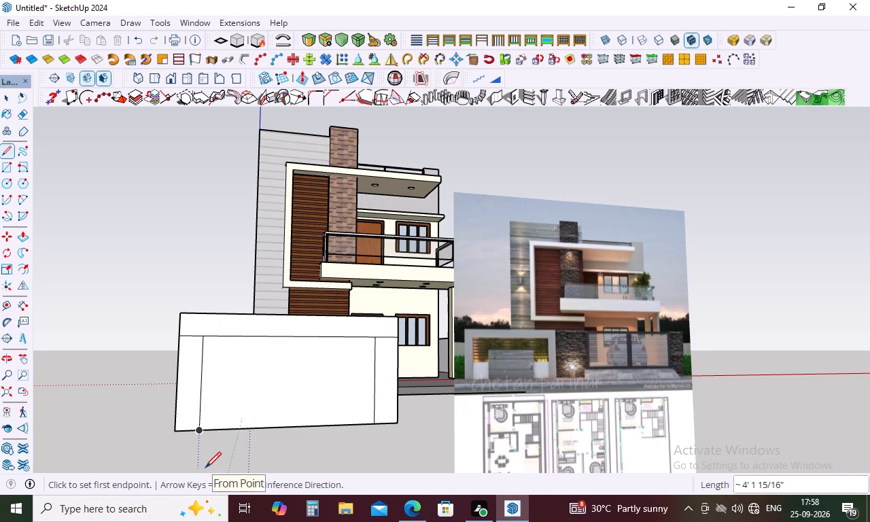
{"action": "key", "text": "Escape"}
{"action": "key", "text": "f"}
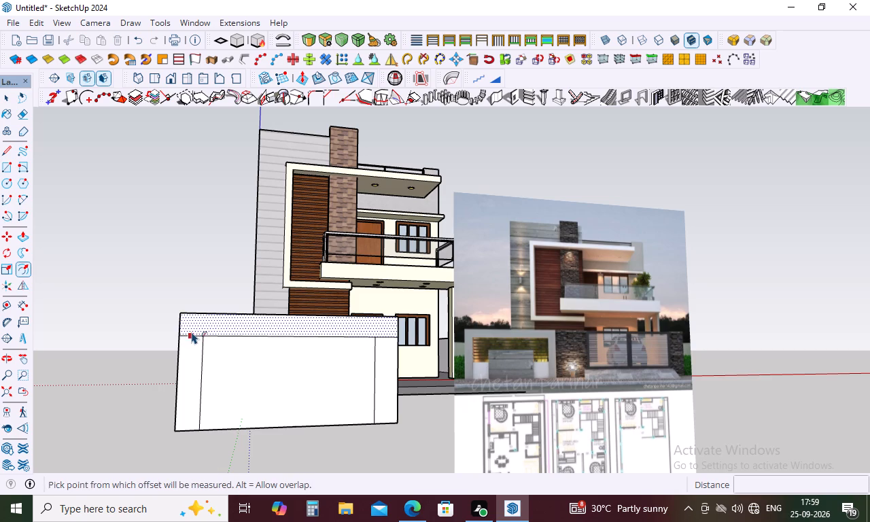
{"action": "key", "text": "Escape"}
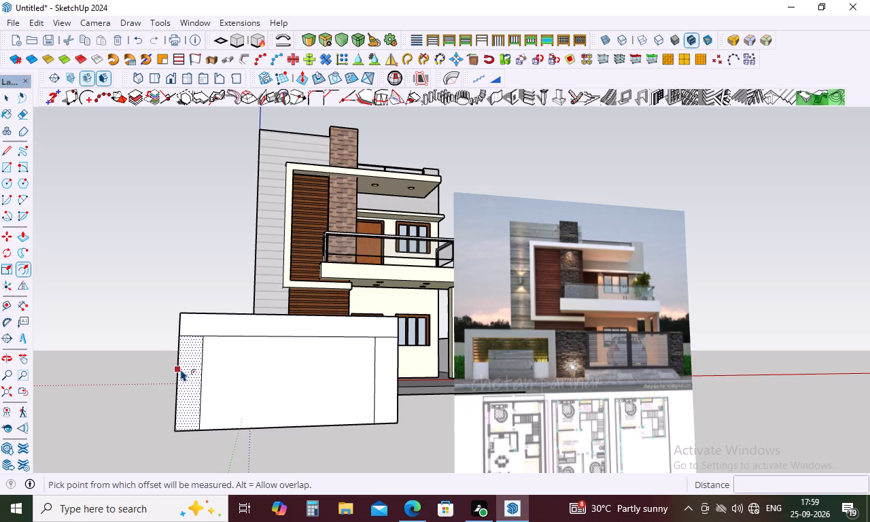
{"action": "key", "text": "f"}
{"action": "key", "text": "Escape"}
Erase the leftover line segments at both upper corners so the top band and side legs form one frame face.
{"action": "key", "text": "e"}
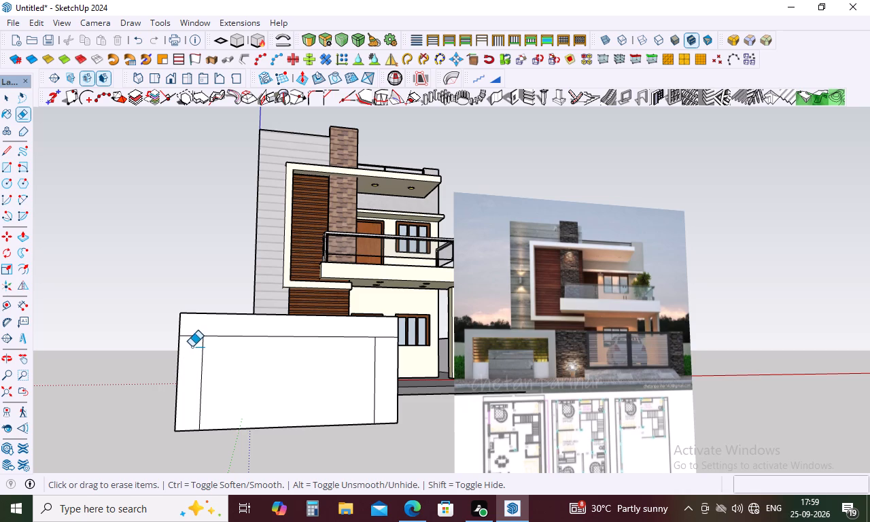
{"action": "left_click", "coordinate": [194, 340]}
{"action": "left_click_drag", "start_coordinate": [199, 336], "coordinate": [192, 342]}
{"action": "left_click", "coordinate": [389, 339]}
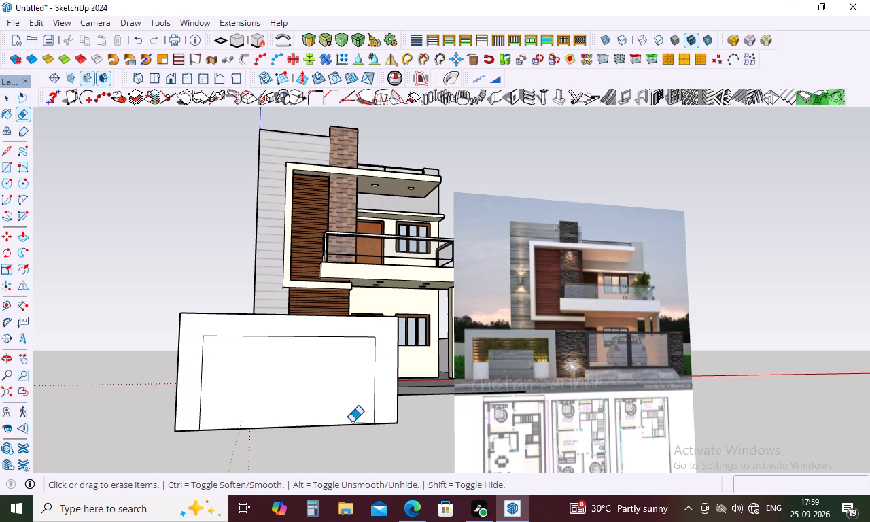
Delete the frame's inner face and the base edge between the legs, leaving an open-bottomed frame.
{"action": "key", "text": "space"}
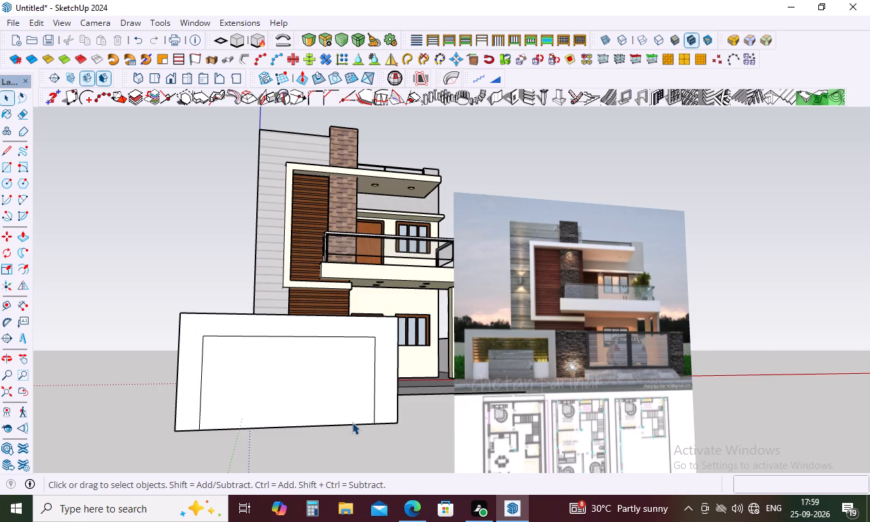
{"action": "left_click", "coordinate": [347, 408]}
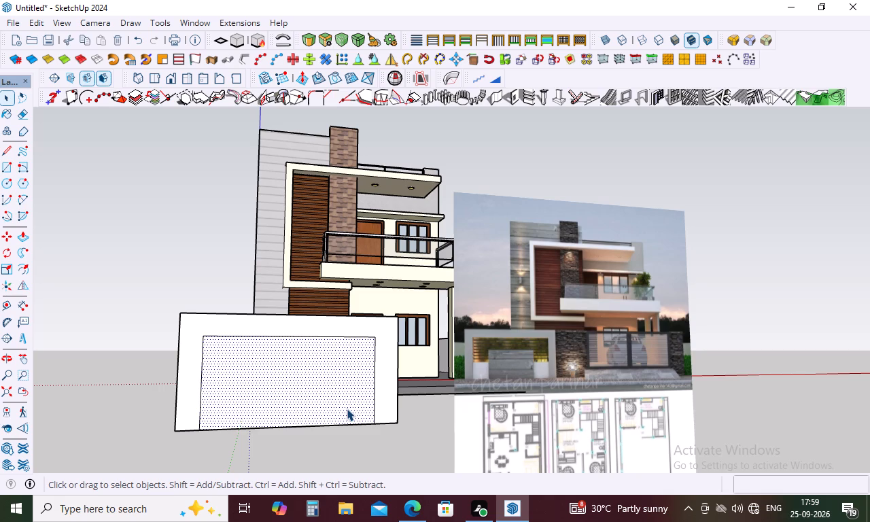
{"action": "key", "text": "Delete"}
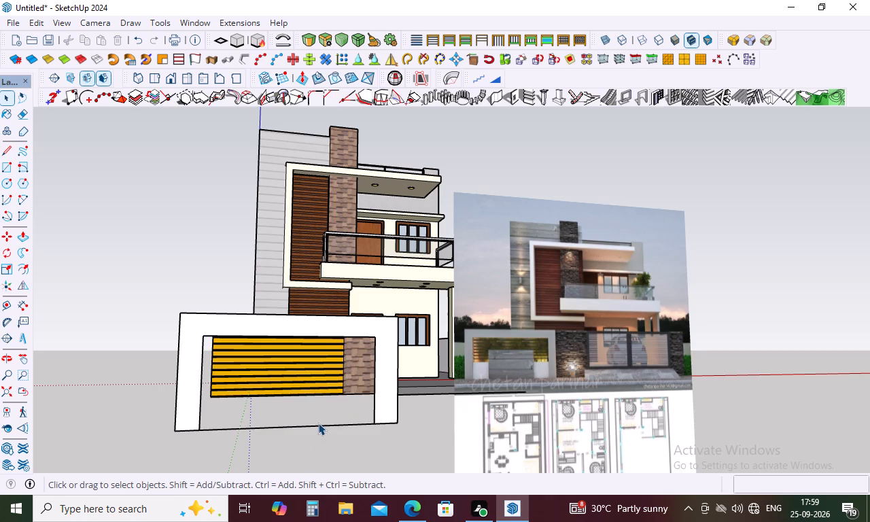
{"action": "left_click", "coordinate": [318, 423]}
{"action": "left_click", "coordinate": [318, 425]}
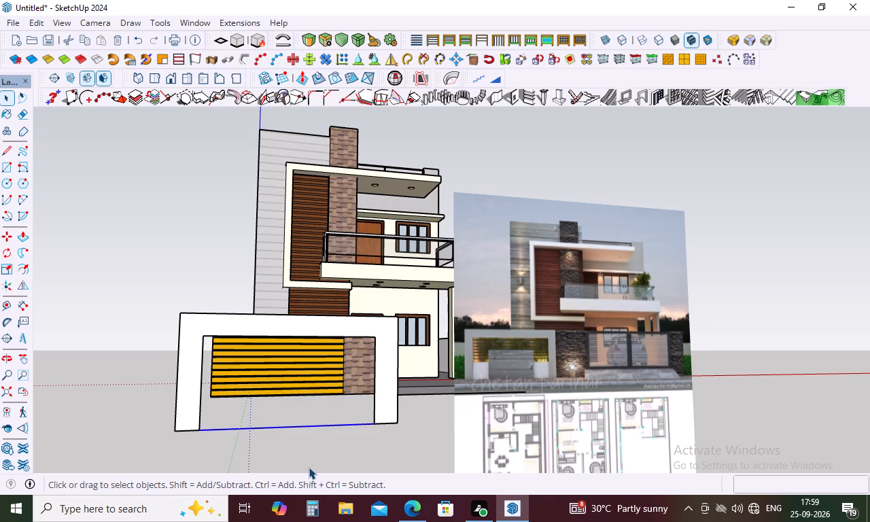
{"action": "key", "text": "Delete"}
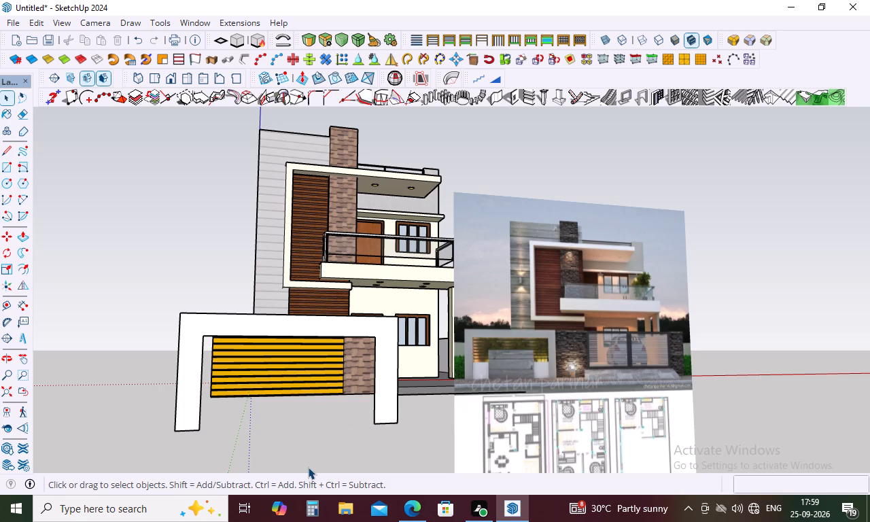
Push/Pull the frame face outward by 6" to give it thickness.
{"action": "key", "text": "p"}
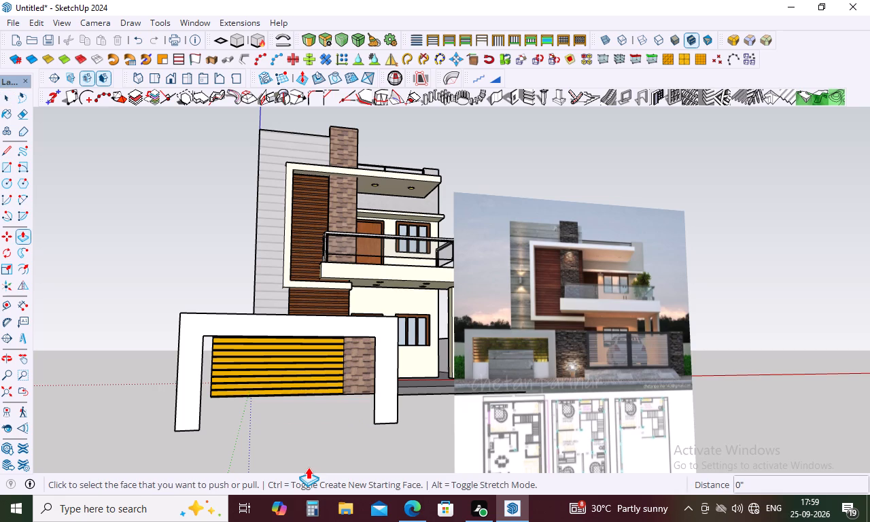
{"action": "left_click", "coordinate": [387, 409]}
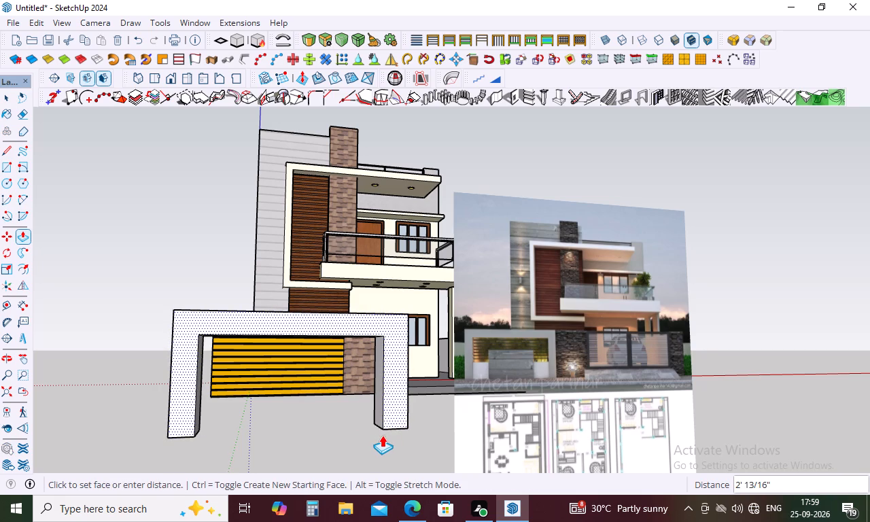
{"action": "key", "text": "6"}
{"action": "key", "text": "Return"}
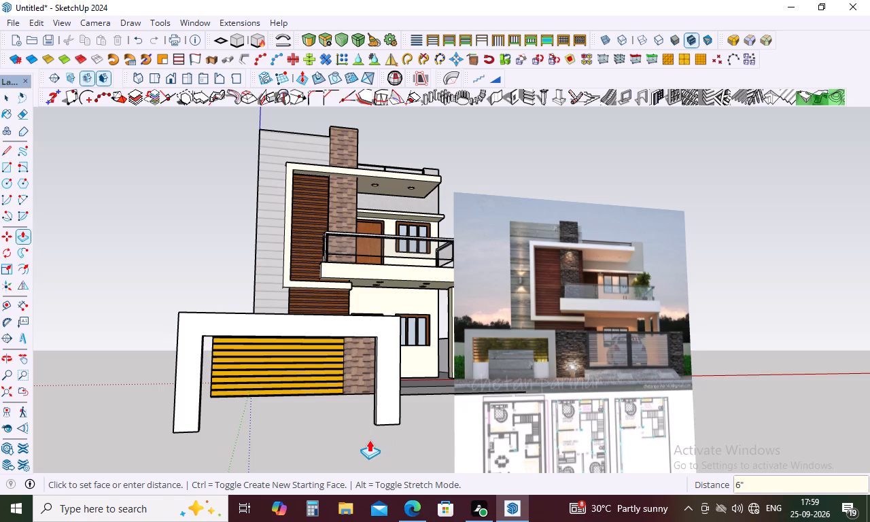
{"action": "scroll", "coordinate": [283, 412], "scroll_direction": "up", "scroll_amount": 4}
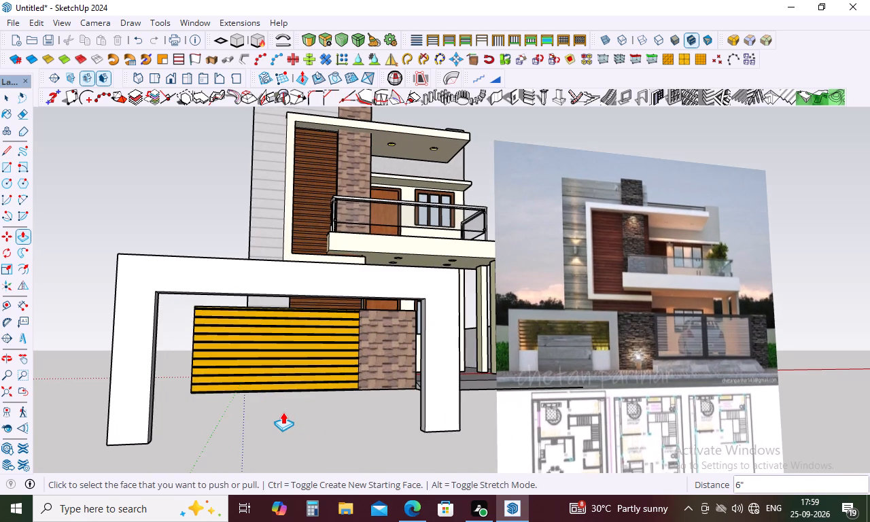
{"action": "middle_click_drag", "start_coordinate": [283, 415], "coordinate": [255, 432]}
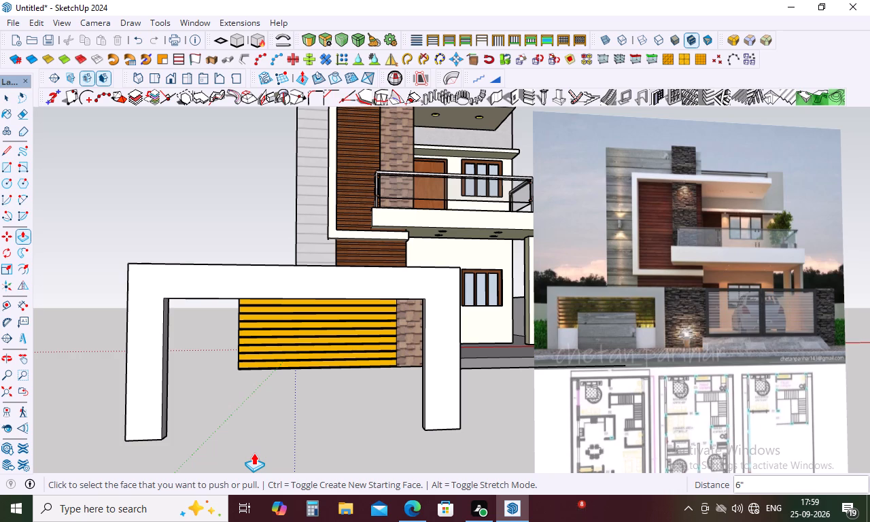
{"action": "scroll", "coordinate": [273, 427], "scroll_direction": "down", "scroll_amount": 2}
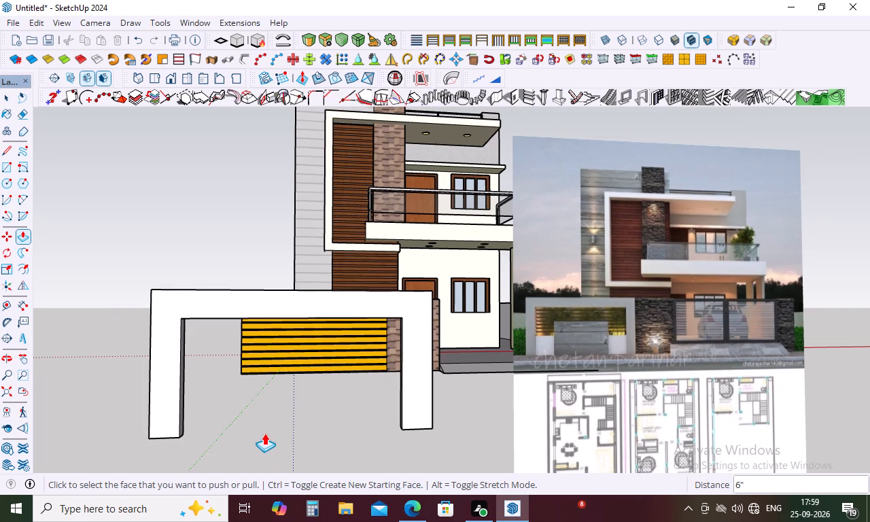
{"action": "key", "text": "Escape"}
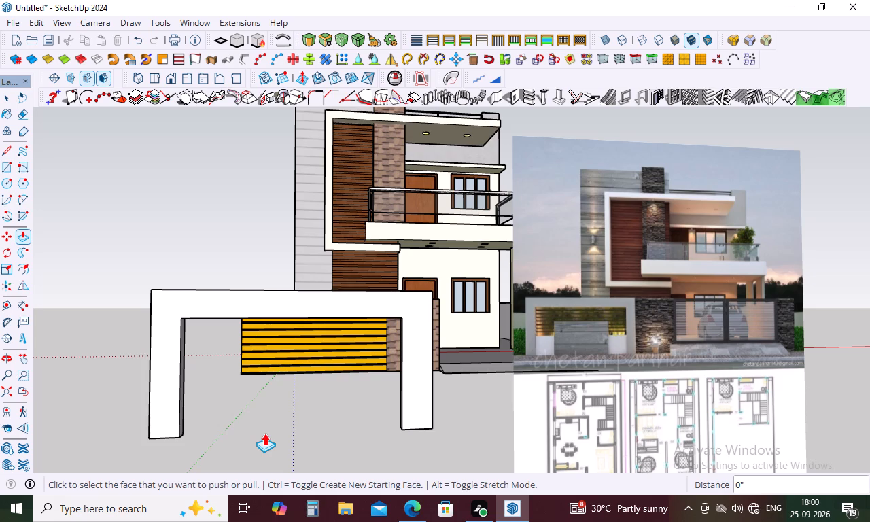
Make the whole extruded white frame into a group.
{"action": "scroll", "coordinate": [175, 418], "scroll_direction": "up", "scroll_amount": 2}
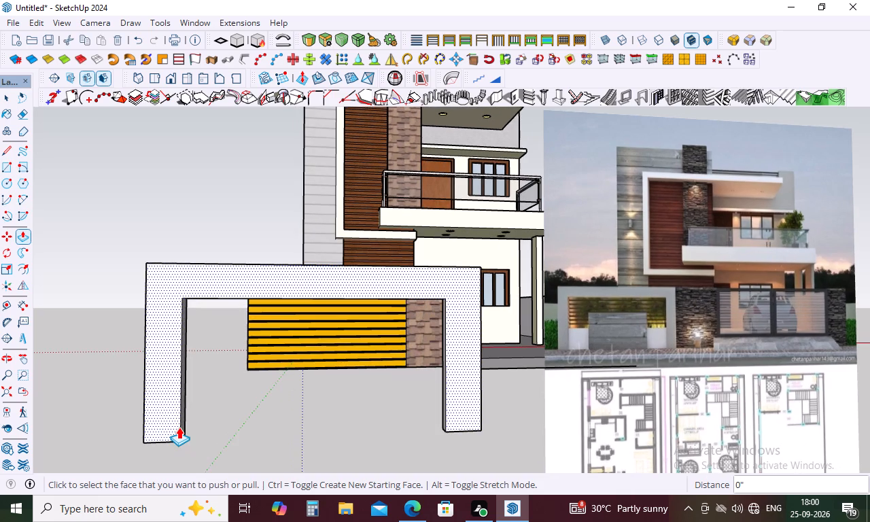
{"action": "key", "text": "space"}
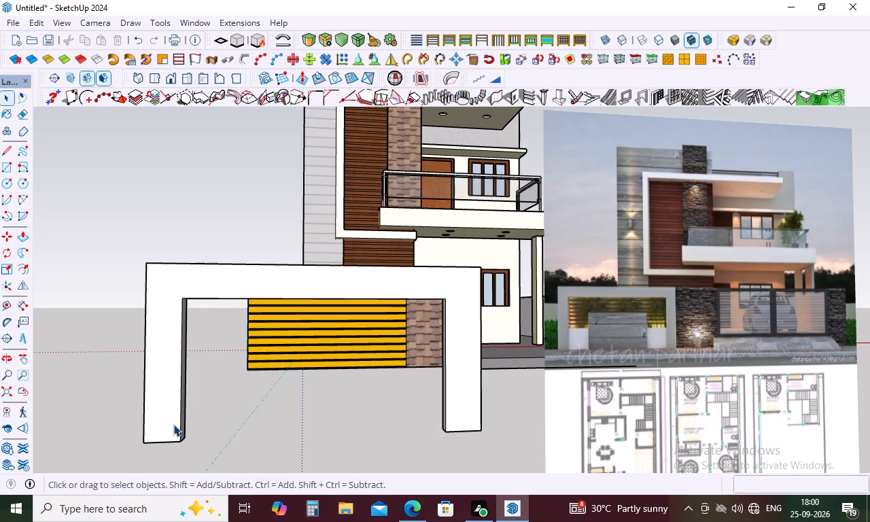
{"action": "triple_click", "coordinate": [477, 402]}
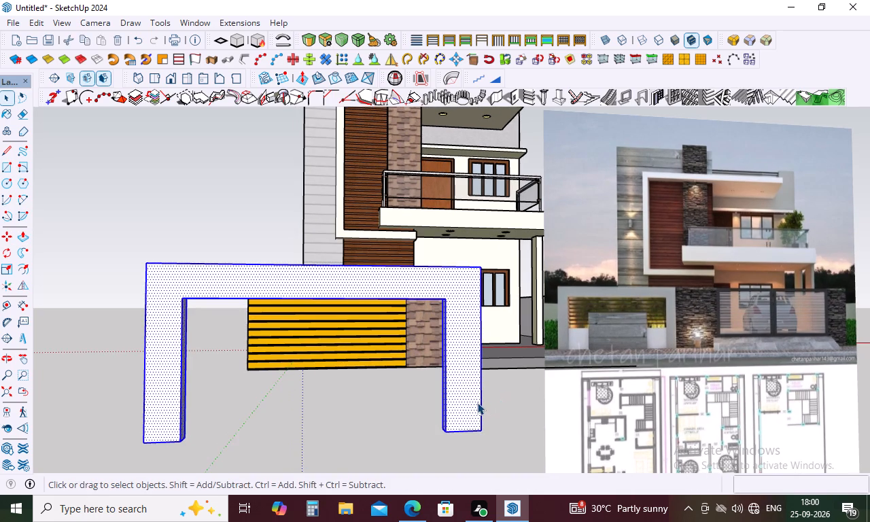
{"action": "double_click", "coordinate": [477, 402]}
{"action": "right_click", "coordinate": [476, 406]}
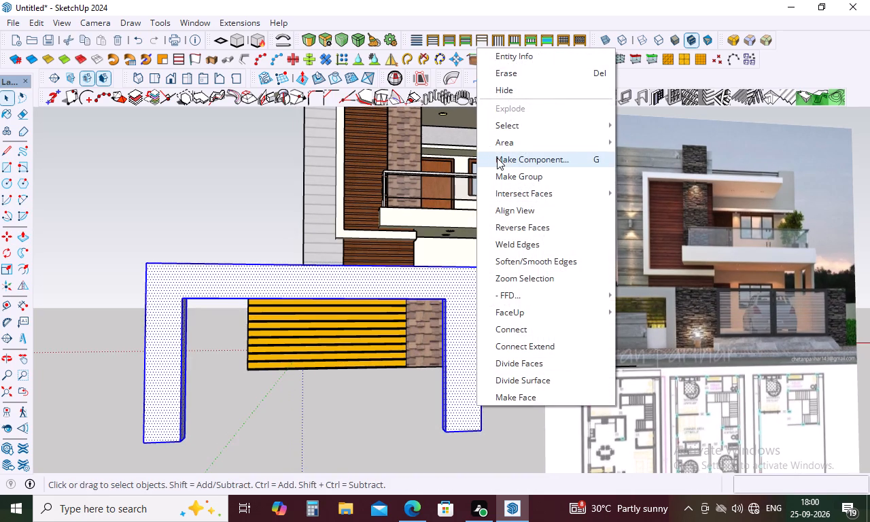
{"action": "left_click", "coordinate": [508, 178]}
{"action": "left_click", "coordinate": [518, 383]}
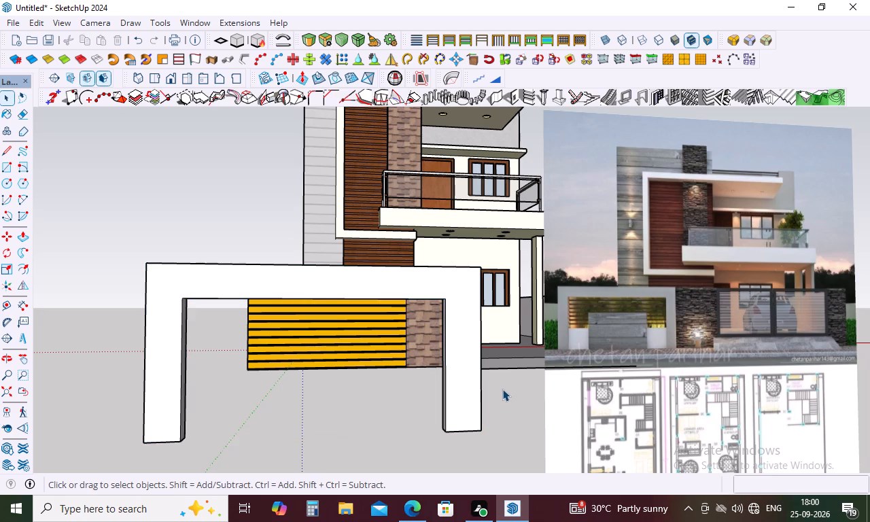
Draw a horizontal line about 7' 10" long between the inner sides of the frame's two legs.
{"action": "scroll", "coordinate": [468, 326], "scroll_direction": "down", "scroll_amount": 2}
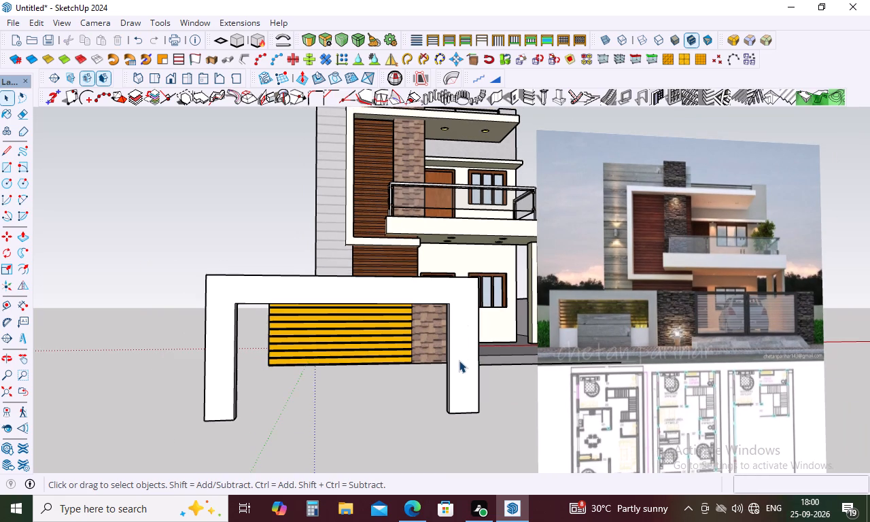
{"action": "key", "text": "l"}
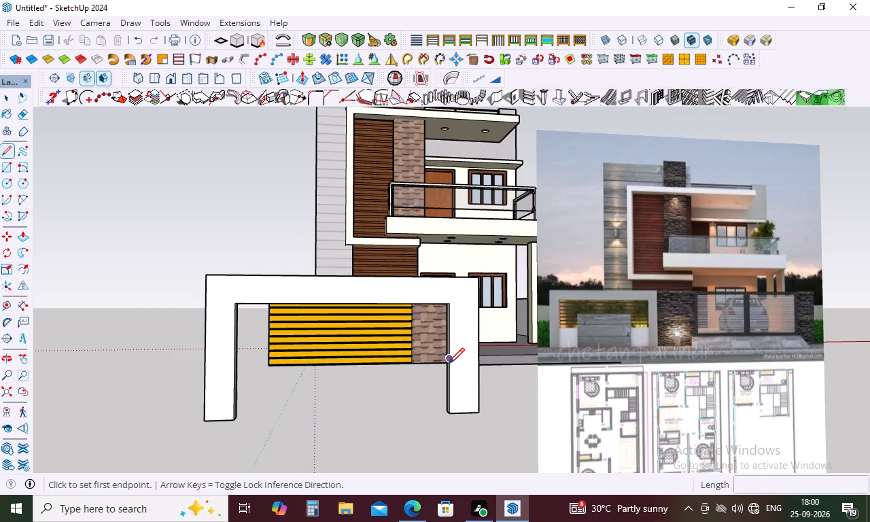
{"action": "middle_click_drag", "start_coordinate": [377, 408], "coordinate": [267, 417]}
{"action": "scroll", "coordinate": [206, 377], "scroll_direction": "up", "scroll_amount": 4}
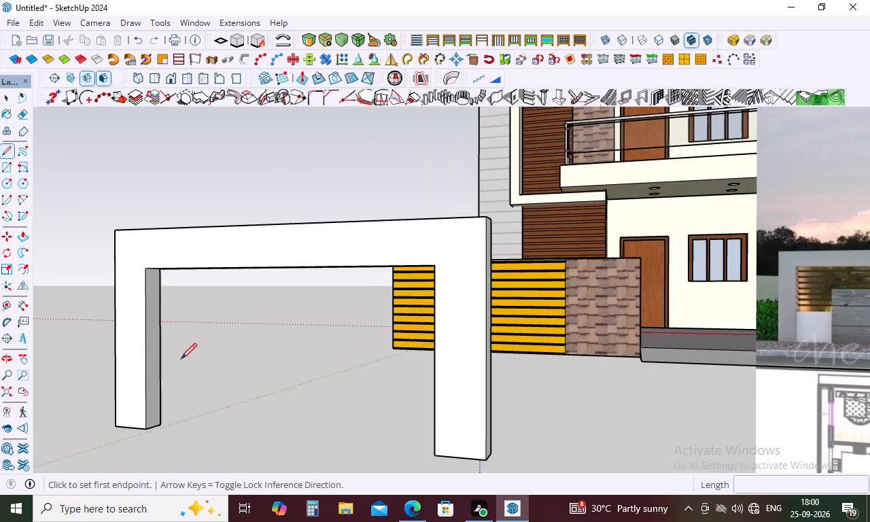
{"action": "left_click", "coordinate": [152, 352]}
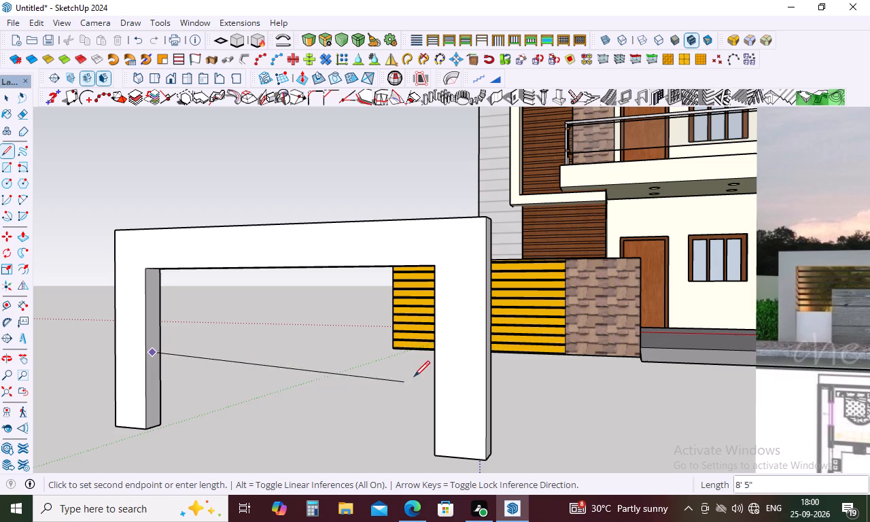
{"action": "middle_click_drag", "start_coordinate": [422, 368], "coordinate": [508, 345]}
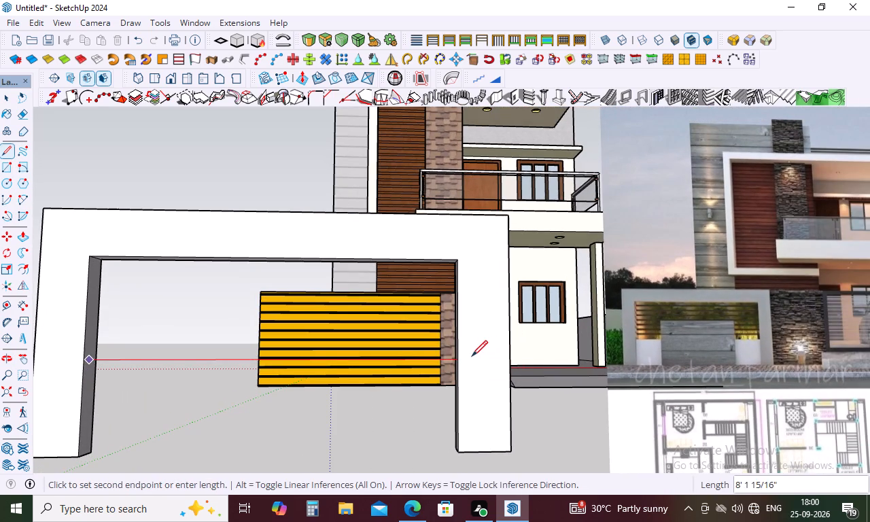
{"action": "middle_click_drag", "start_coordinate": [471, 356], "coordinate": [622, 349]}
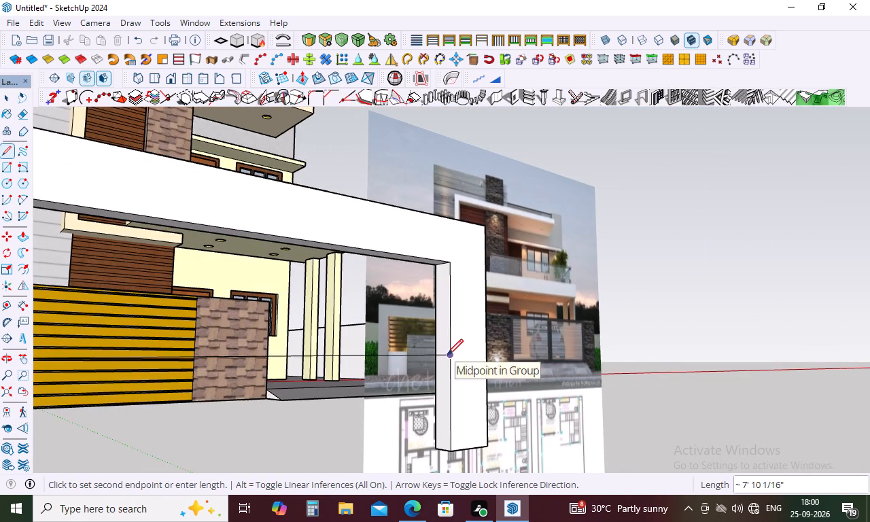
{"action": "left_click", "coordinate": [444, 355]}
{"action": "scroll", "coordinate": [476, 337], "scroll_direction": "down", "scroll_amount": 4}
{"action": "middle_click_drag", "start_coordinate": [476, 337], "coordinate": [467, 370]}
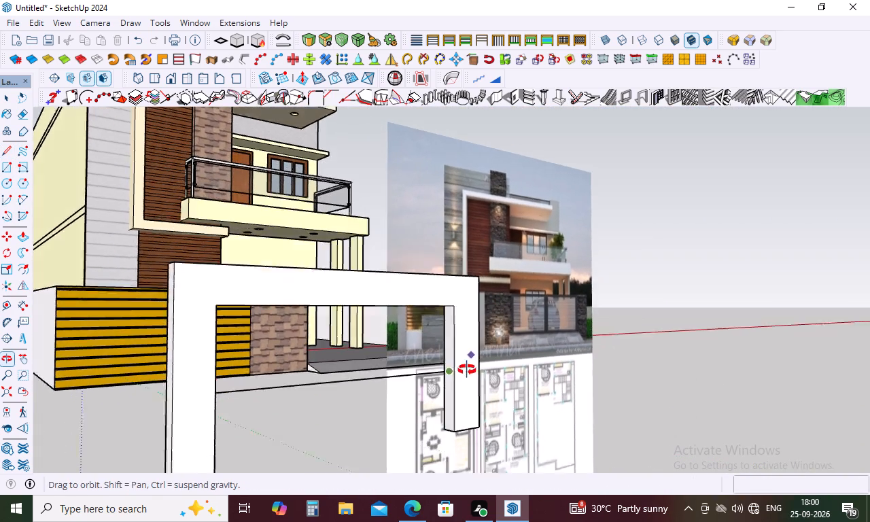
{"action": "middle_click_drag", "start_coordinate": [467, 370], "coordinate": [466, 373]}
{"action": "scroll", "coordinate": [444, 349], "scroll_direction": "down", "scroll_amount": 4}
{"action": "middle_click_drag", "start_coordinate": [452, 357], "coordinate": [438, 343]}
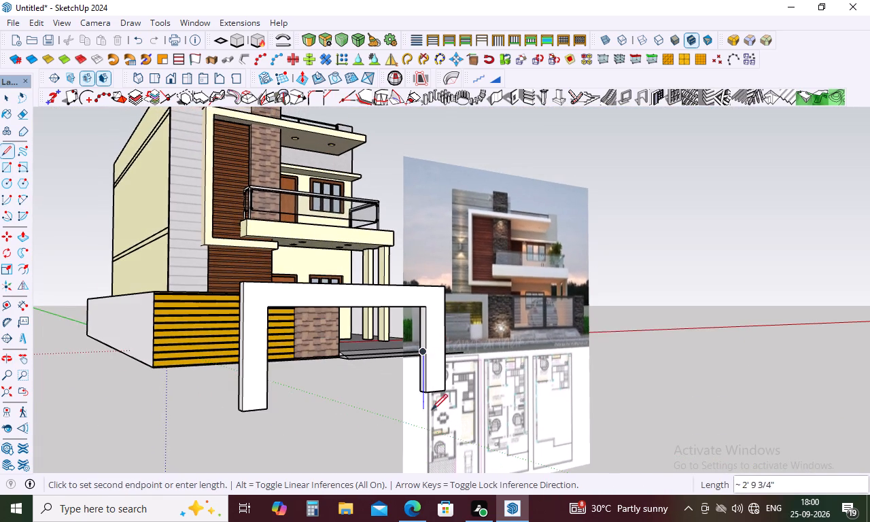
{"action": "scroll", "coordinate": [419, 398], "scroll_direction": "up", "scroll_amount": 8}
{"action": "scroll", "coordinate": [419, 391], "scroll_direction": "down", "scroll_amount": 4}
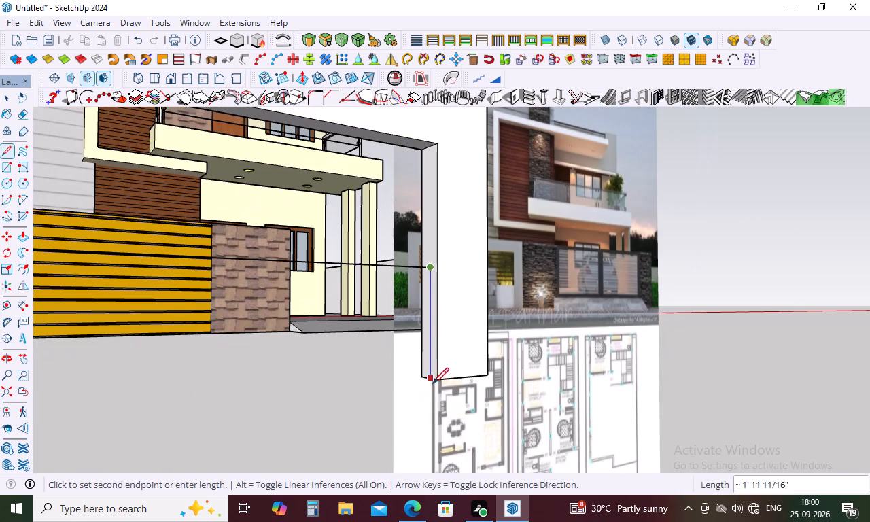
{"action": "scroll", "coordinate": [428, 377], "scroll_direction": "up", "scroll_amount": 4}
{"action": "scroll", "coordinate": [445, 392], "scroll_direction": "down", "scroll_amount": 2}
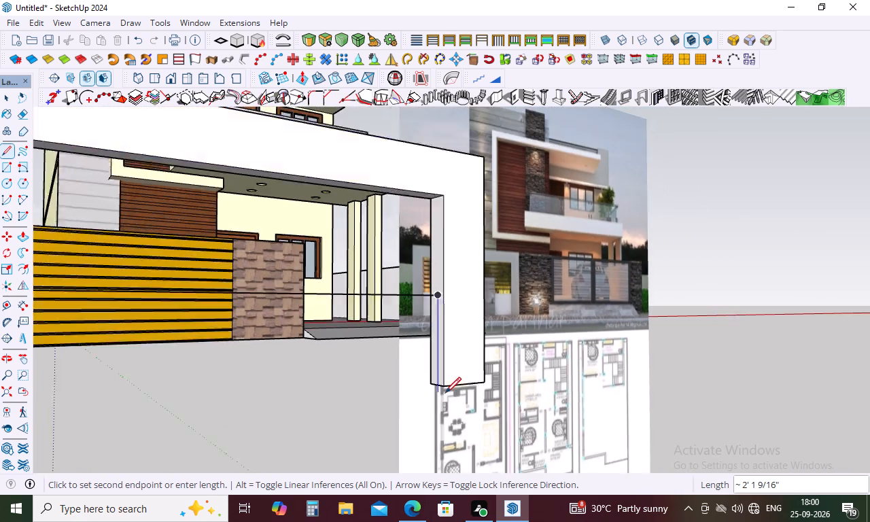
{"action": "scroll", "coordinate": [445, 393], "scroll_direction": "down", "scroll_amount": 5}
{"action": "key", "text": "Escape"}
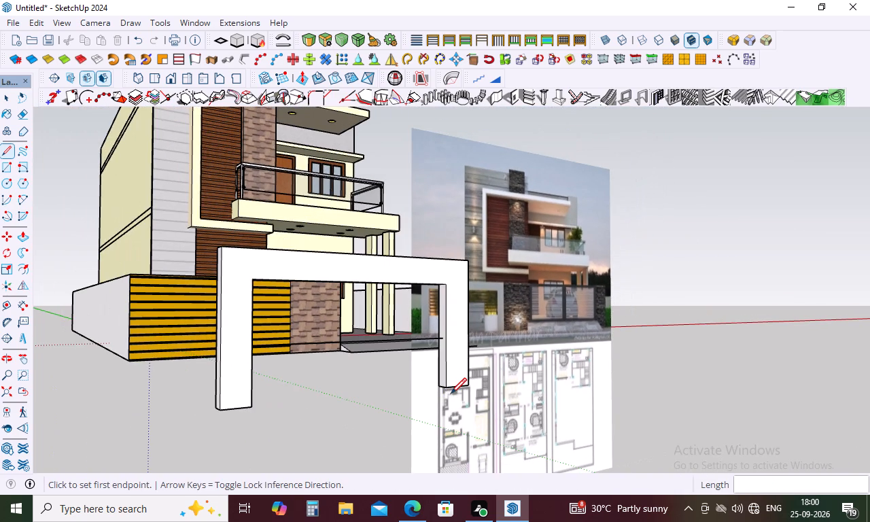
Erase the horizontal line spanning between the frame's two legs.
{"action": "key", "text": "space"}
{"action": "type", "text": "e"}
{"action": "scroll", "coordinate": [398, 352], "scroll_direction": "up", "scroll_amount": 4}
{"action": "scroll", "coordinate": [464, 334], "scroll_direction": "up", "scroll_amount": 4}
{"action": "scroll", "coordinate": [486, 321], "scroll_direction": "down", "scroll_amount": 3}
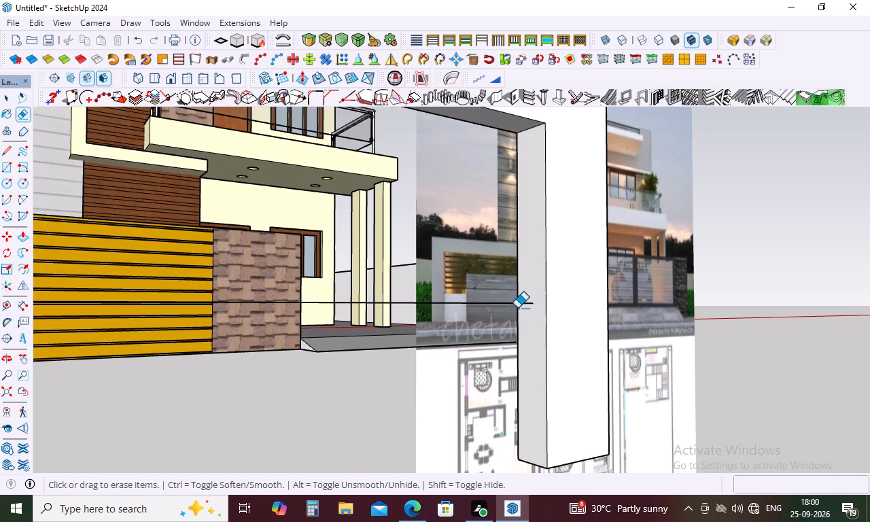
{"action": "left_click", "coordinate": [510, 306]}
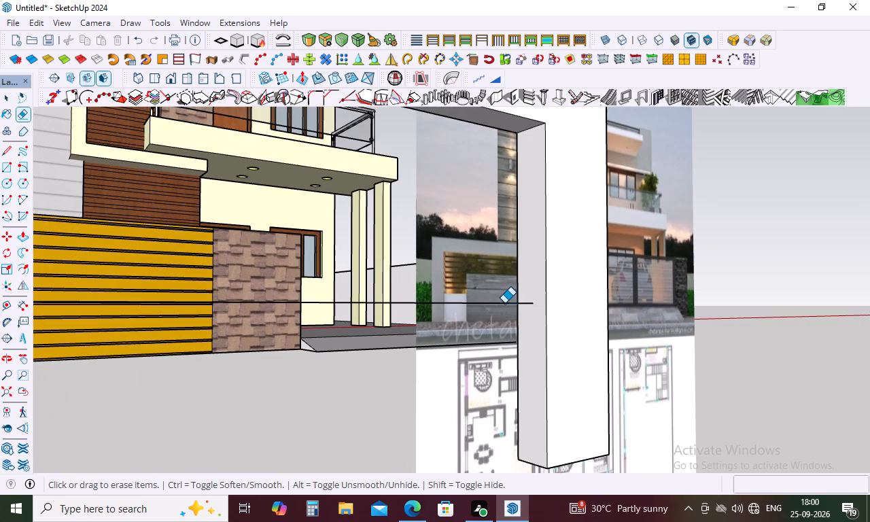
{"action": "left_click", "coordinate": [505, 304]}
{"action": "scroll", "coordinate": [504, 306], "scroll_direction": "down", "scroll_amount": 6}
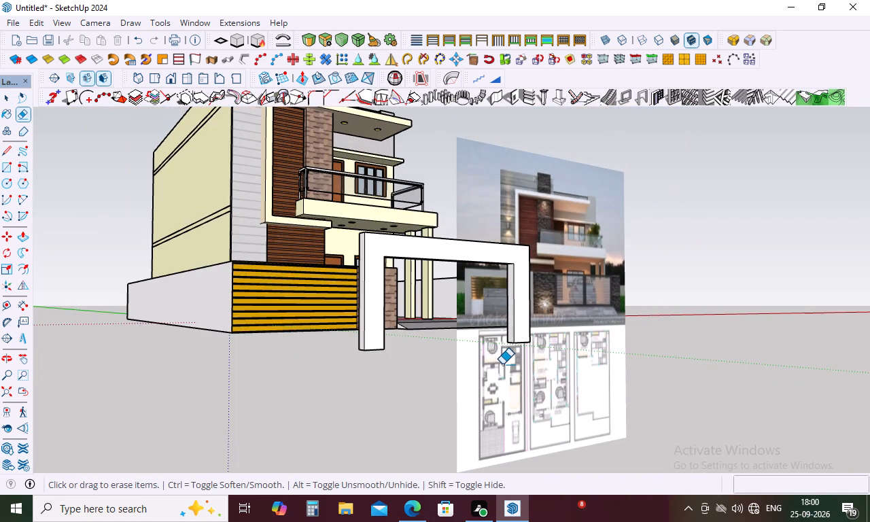
Draw a line about 7' 10" long between the bottom-edge midpoints of the frame legs' inner sides.
{"action": "key", "text": "l"}
{"action": "middle_click_drag", "start_coordinate": [485, 342], "coordinate": [403, 378]}
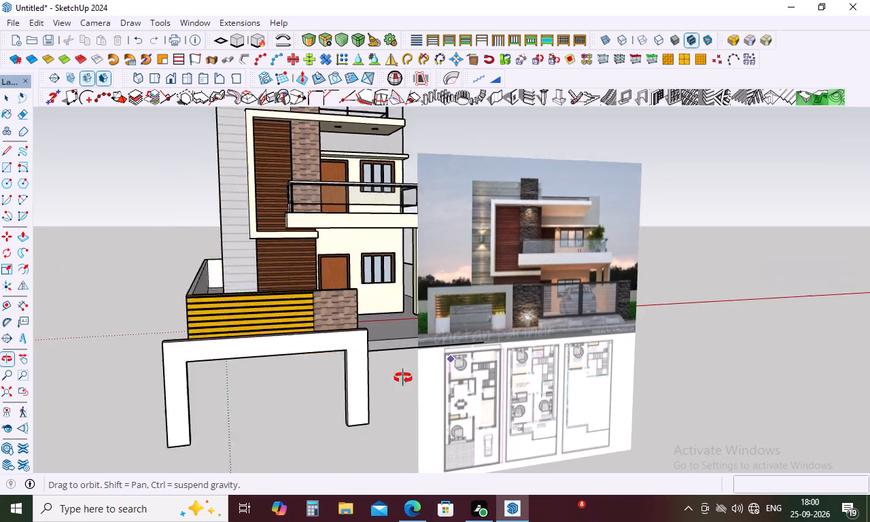
{"action": "middle_click_drag", "start_coordinate": [403, 378], "coordinate": [391, 379]}
{"action": "scroll", "coordinate": [114, 432], "scroll_direction": "up", "scroll_amount": 14}
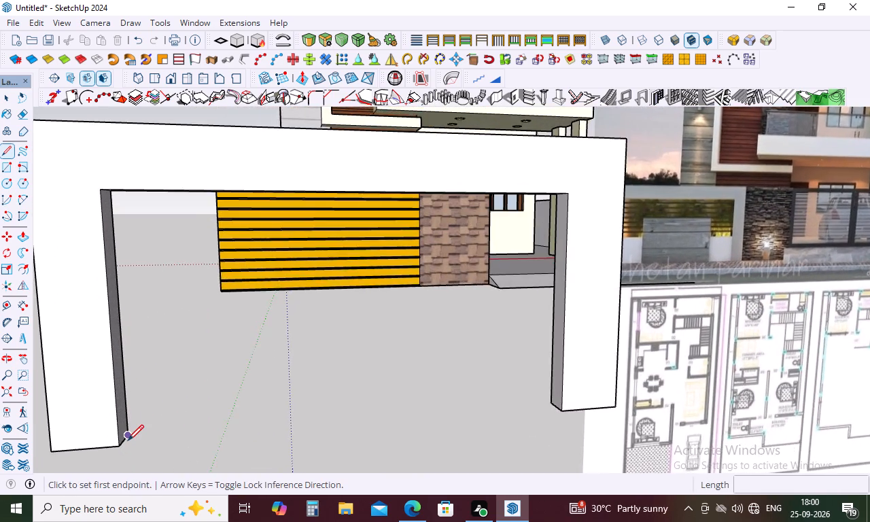
{"action": "scroll", "coordinate": [128, 440], "scroll_direction": "up", "scroll_amount": 4}
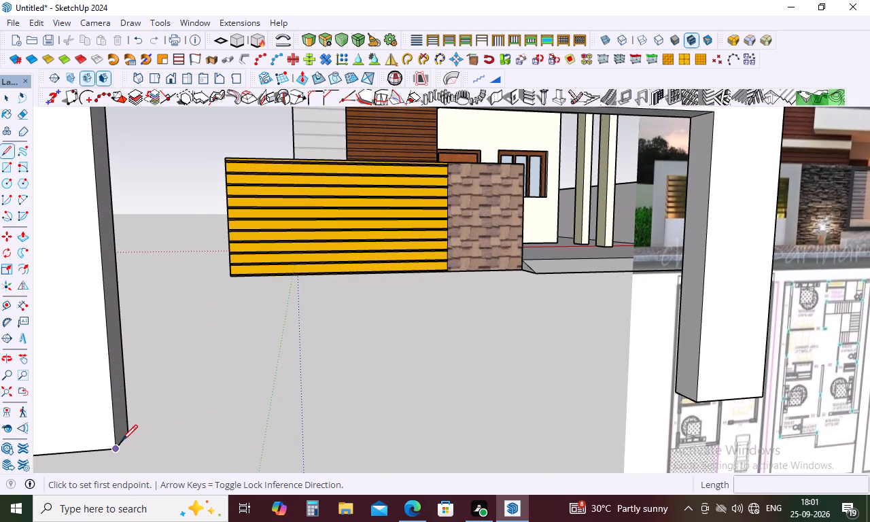
{"action": "scroll", "coordinate": [122, 440], "scroll_direction": "up", "scroll_amount": 9}
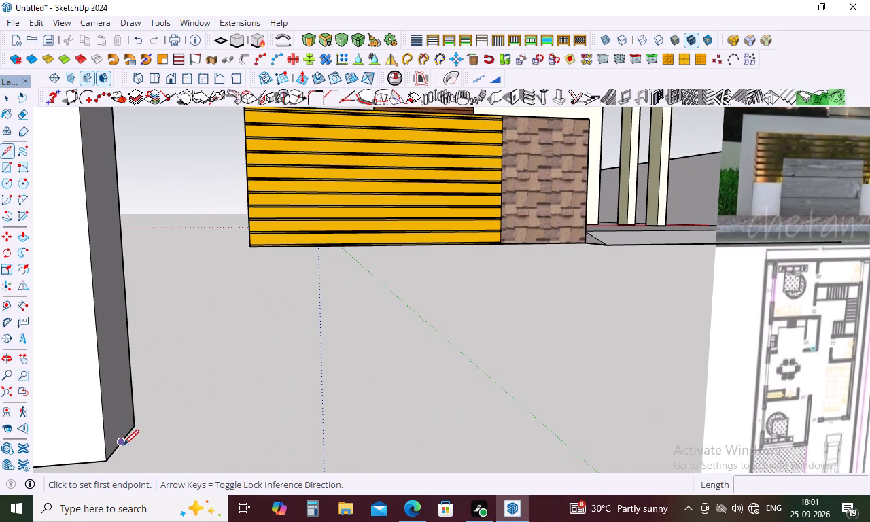
{"action": "left_click_drag", "start_coordinate": [124, 442], "coordinate": [133, 445]}
{"action": "scroll", "coordinate": [281, 442], "scroll_direction": "down", "scroll_amount": 10}
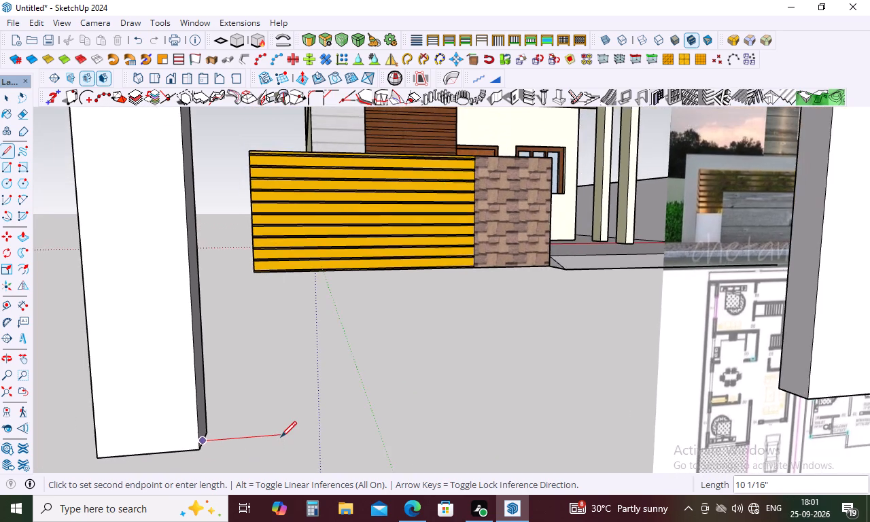
{"action": "scroll", "coordinate": [281, 437], "scroll_direction": "down", "scroll_amount": 5}
{"action": "scroll", "coordinate": [251, 438], "scroll_direction": "up", "scroll_amount": 13}
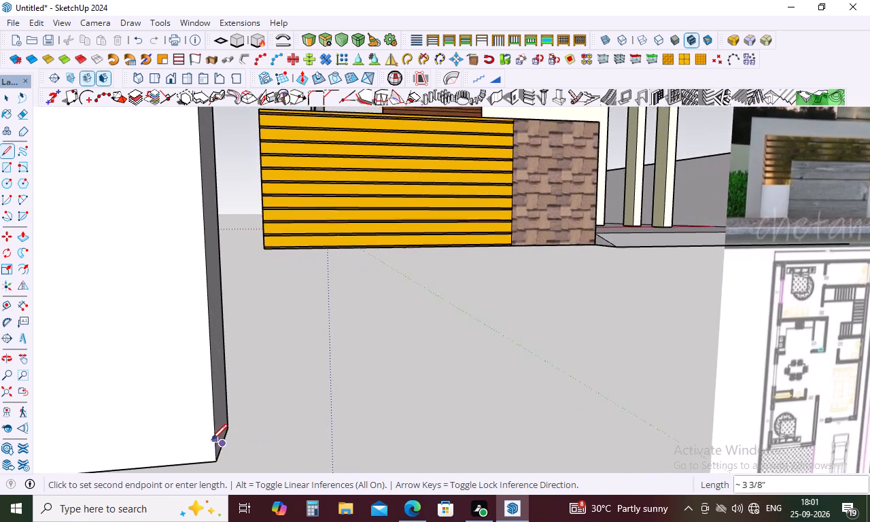
{"action": "scroll", "coordinate": [211, 440], "scroll_direction": "up", "scroll_amount": 7}
{"action": "scroll", "coordinate": [399, 434], "scroll_direction": "down", "scroll_amount": 12}
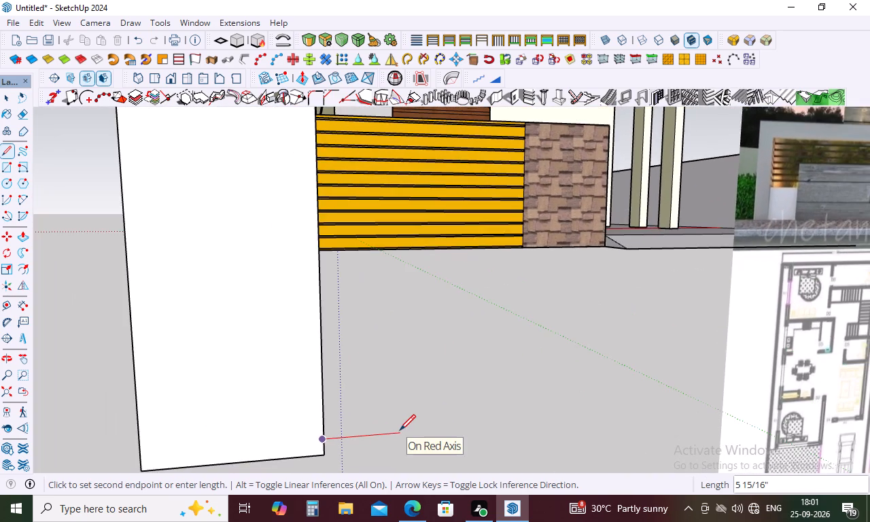
{"action": "scroll", "coordinate": [400, 430], "scroll_direction": "down", "scroll_amount": 17}
{"action": "scroll", "coordinate": [693, 402], "scroll_direction": "up", "scroll_amount": 4}
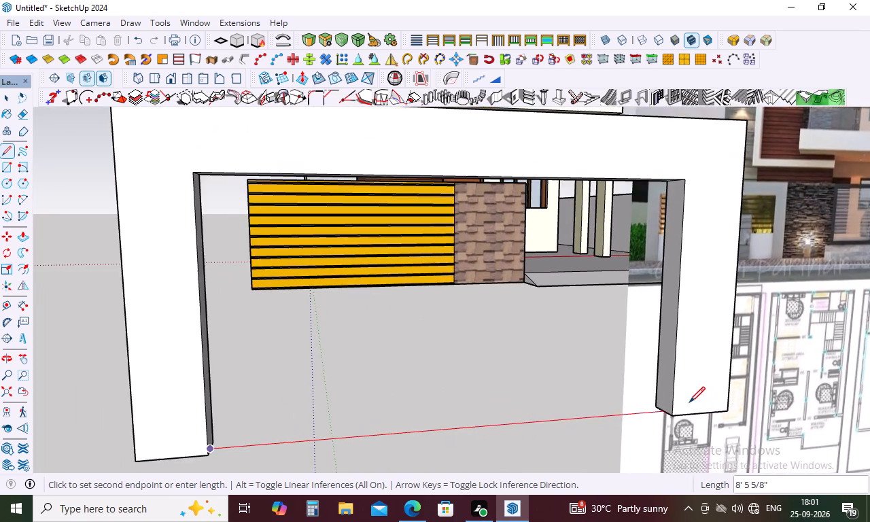
{"action": "scroll", "coordinate": [654, 412], "scroll_direction": "up", "scroll_amount": 5}
{"action": "scroll", "coordinate": [649, 404], "scroll_direction": "down", "scroll_amount": 5}
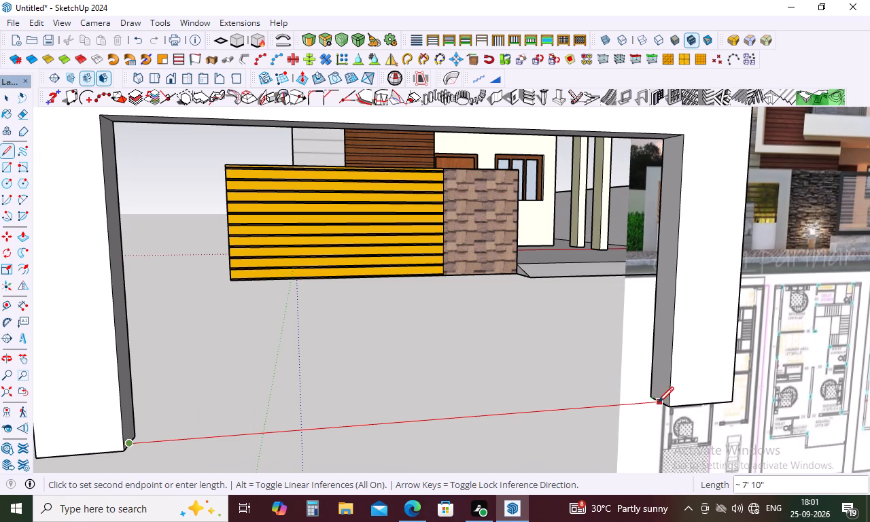
{"action": "scroll", "coordinate": [658, 402], "scroll_direction": "up", "scroll_amount": 10}
{"action": "scroll", "coordinate": [667, 407], "scroll_direction": "down", "scroll_amount": 4}
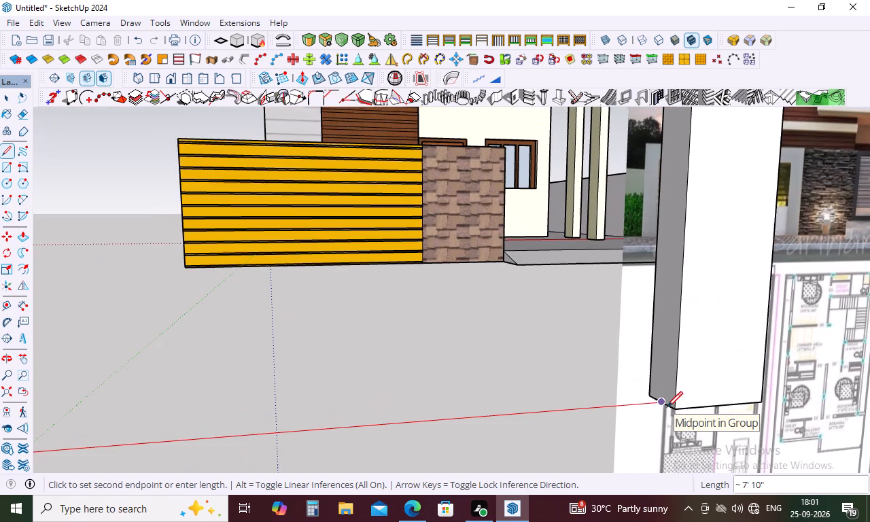
{"action": "left_click", "coordinate": [661, 404]}
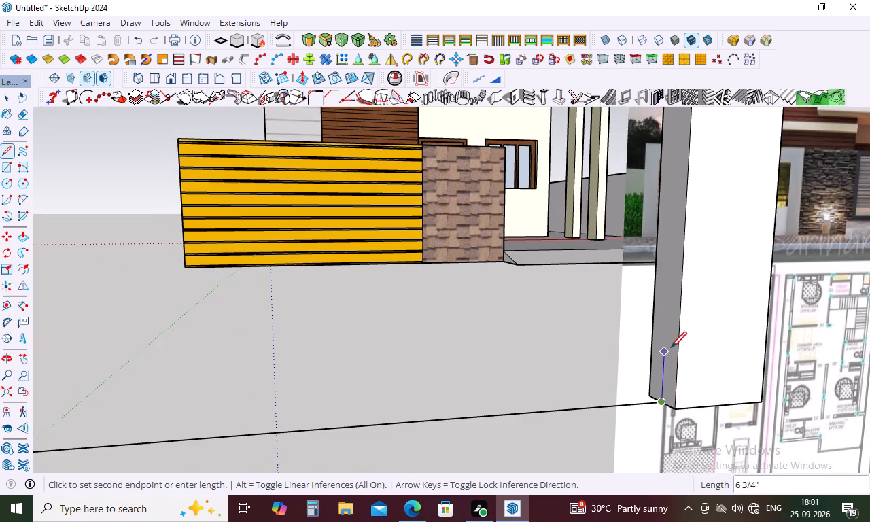
Complete a closed rectangular face about 1' 8 7/8" high between the frame's legs, above the bottom line.
{"action": "scroll", "coordinate": [674, 274], "scroll_direction": "down", "scroll_amount": 5}
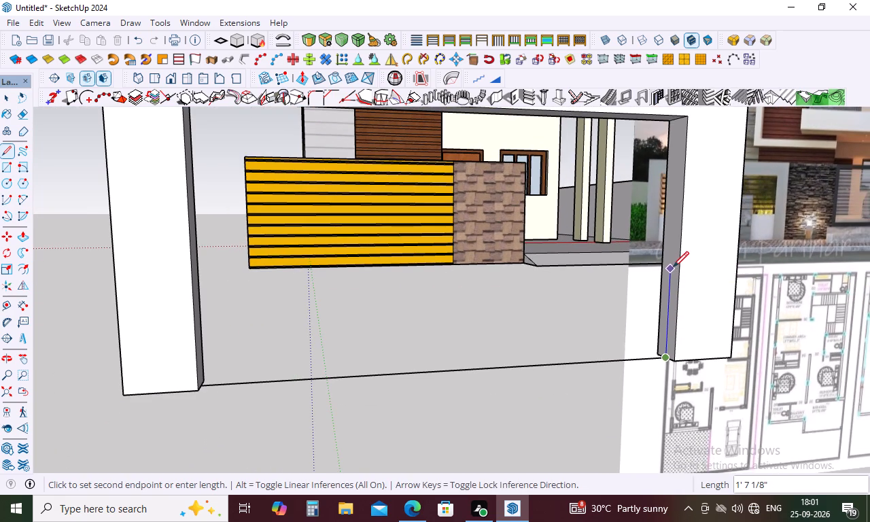
{"action": "scroll", "coordinate": [670, 267], "scroll_direction": "down", "scroll_amount": 7}
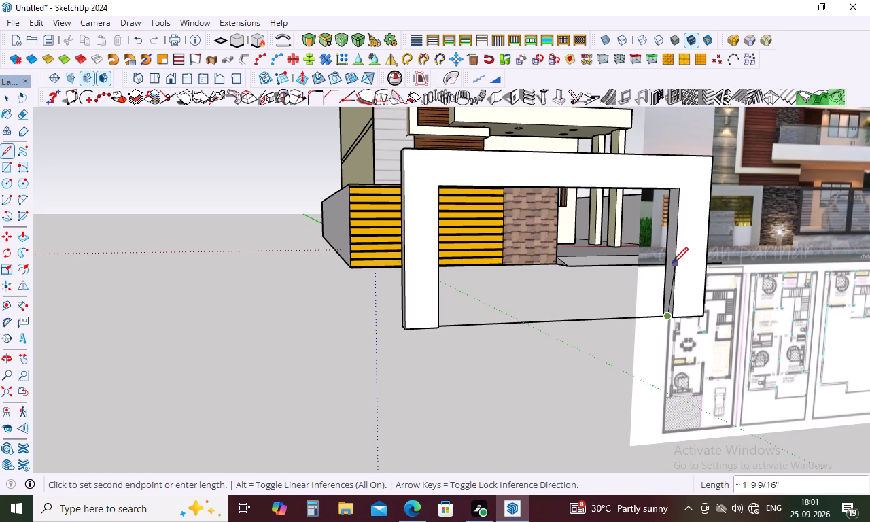
{"action": "scroll", "coordinate": [674, 256], "scroll_direction": "up", "scroll_amount": 3}
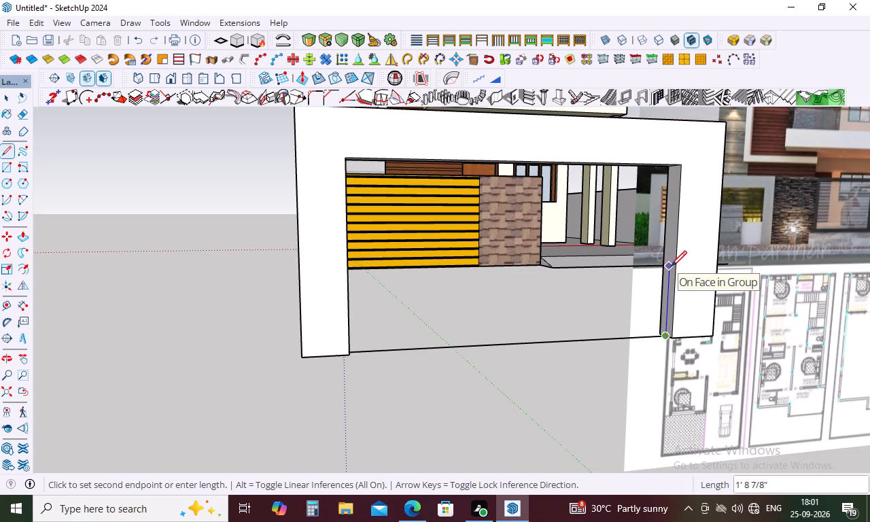
{"action": "left_click", "coordinate": [671, 266]}
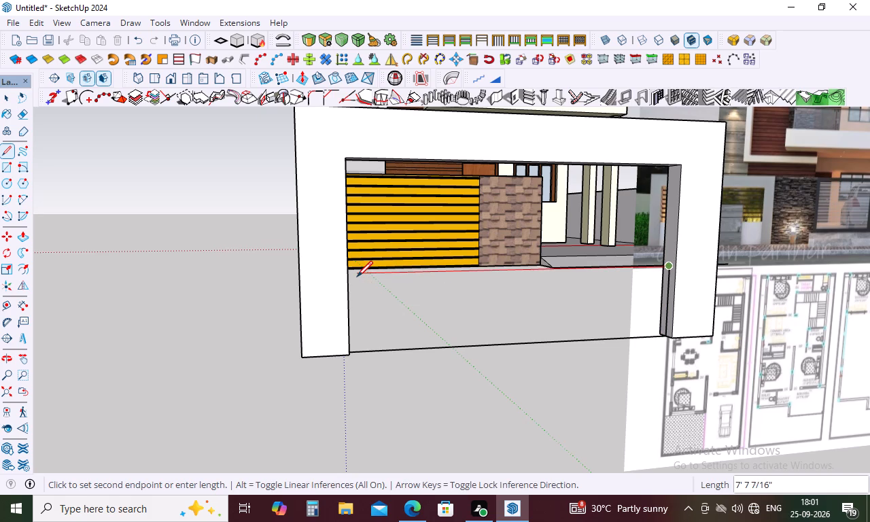
{"action": "middle_click_drag", "start_coordinate": [356, 277], "coordinate": [312, 283]}
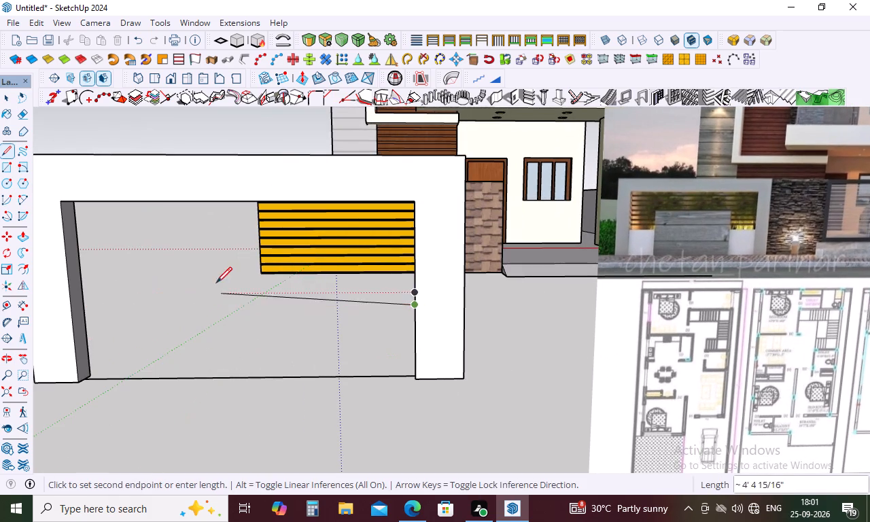
{"action": "left_click", "coordinate": [77, 303]}
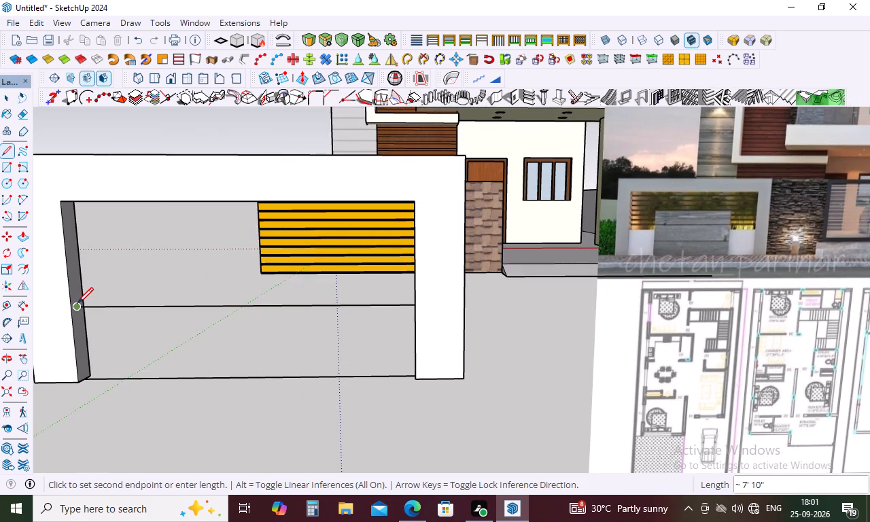
{"action": "left_click", "coordinate": [86, 372]}
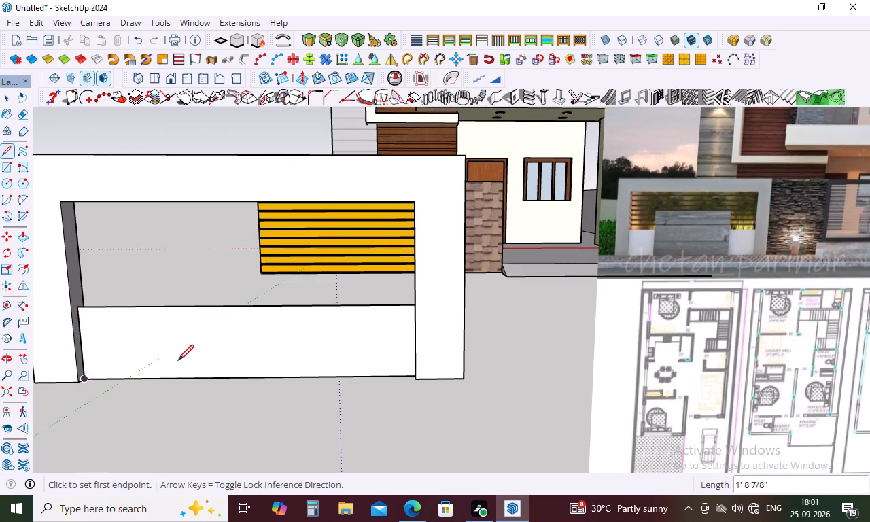
Push/Pull the low rectangular face between the frame's legs outward by 2".
{"action": "middle_click_drag", "start_coordinate": [294, 356], "coordinate": [317, 343]}
{"action": "scroll", "coordinate": [336, 324], "scroll_direction": "down", "scroll_amount": 4}
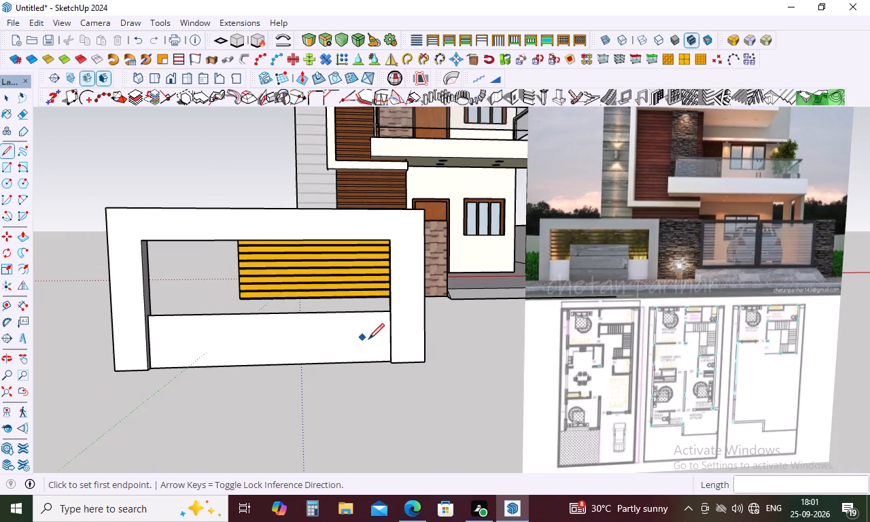
{"action": "key", "text": "space"}
{"action": "type", "text": "p"}
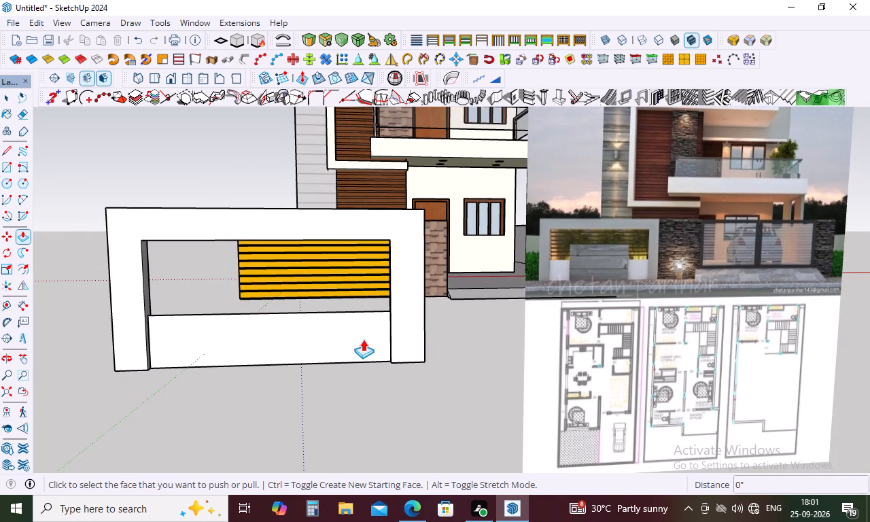
{"action": "left_click", "coordinate": [359, 339]}
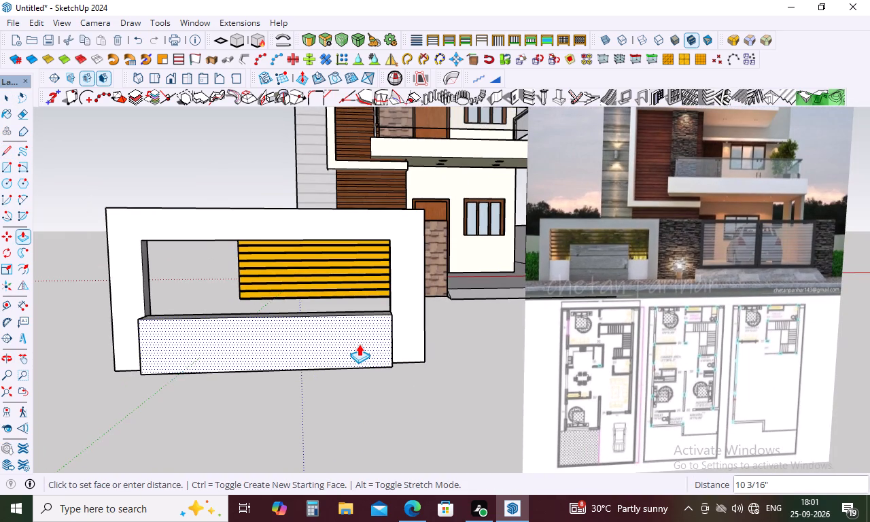
{"action": "key", "text": "2"}
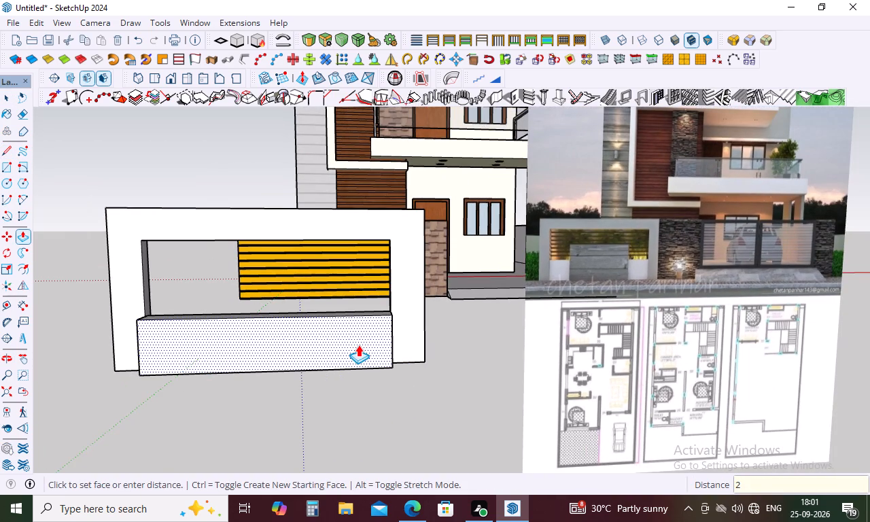
{"action": "key", "text": "Return"}
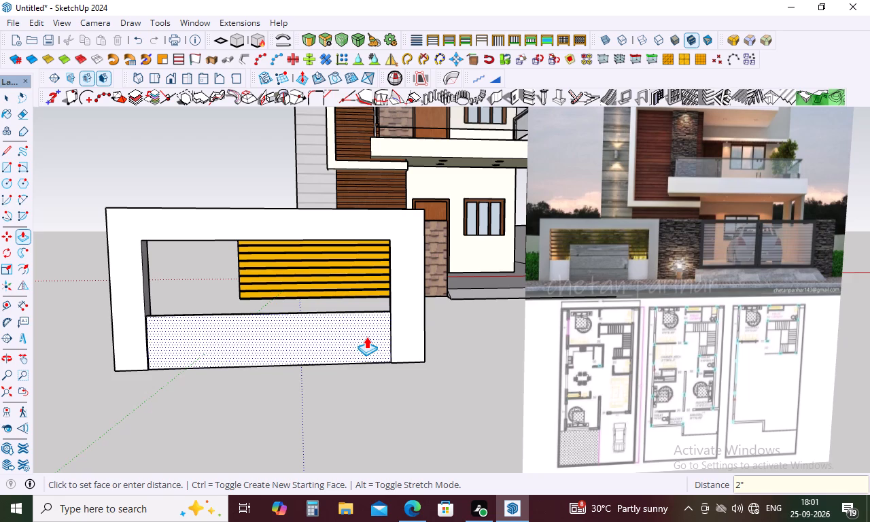
Make the extruded low panel between the frame's legs into its own group.
{"action": "scroll", "coordinate": [366, 336], "scroll_direction": "down", "scroll_amount": 4}
{"action": "middle_click_drag", "start_coordinate": [371, 336], "coordinate": [403, 324]}
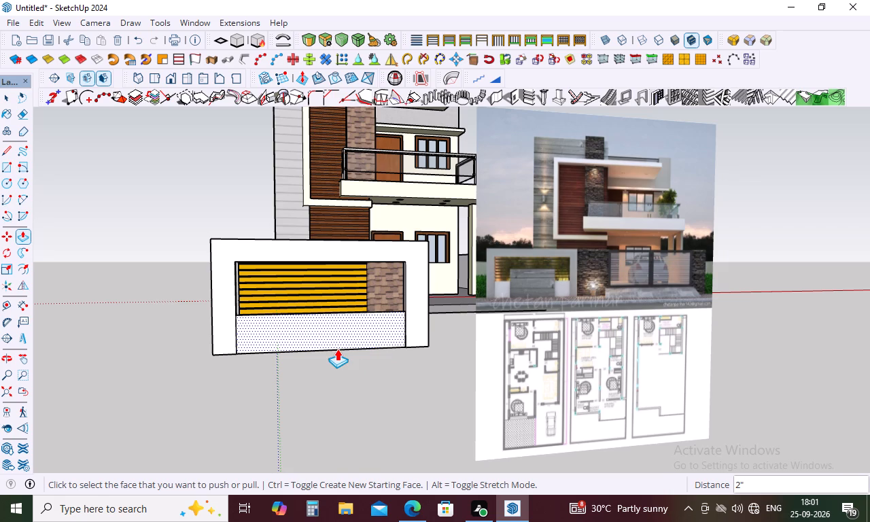
{"action": "key", "text": "space"}
{"action": "left_click", "coordinate": [407, 334]}
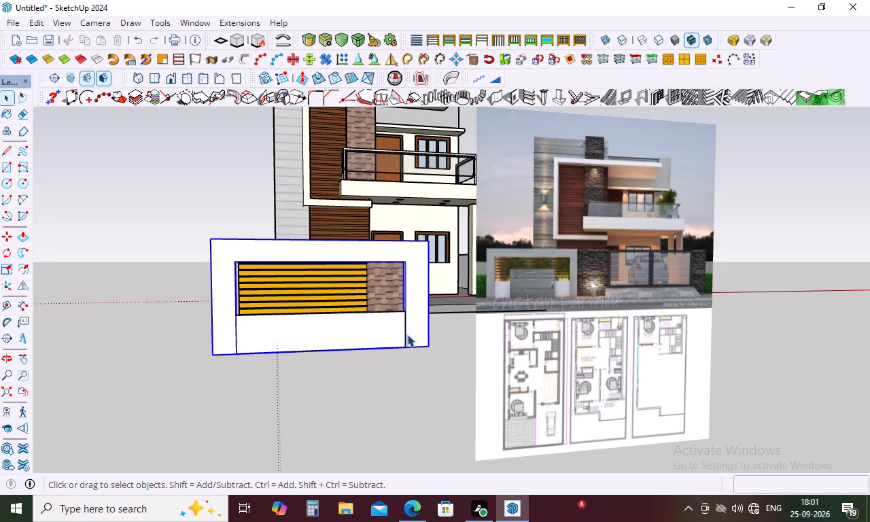
{"action": "left_click", "coordinate": [357, 334]}
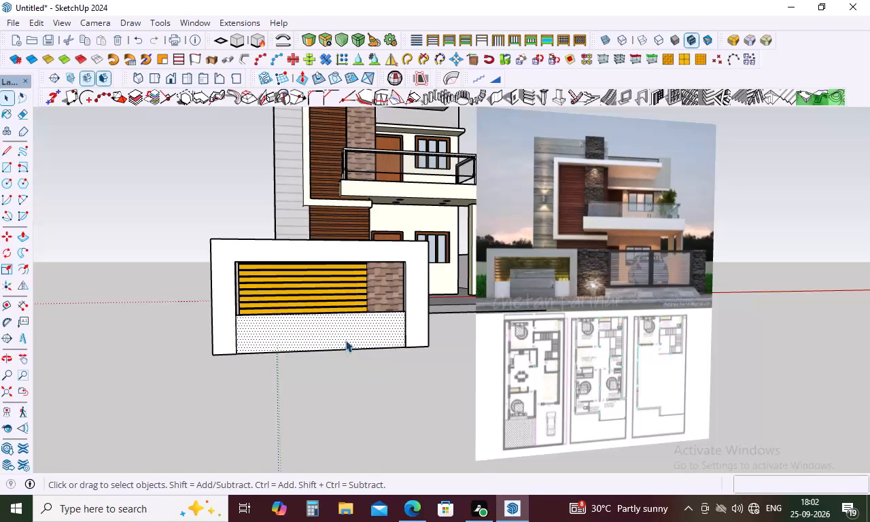
{"action": "triple_click", "coordinate": [345, 338]}
{"action": "left_click", "coordinate": [345, 336]}
{"action": "right_click", "coordinate": [345, 335]}
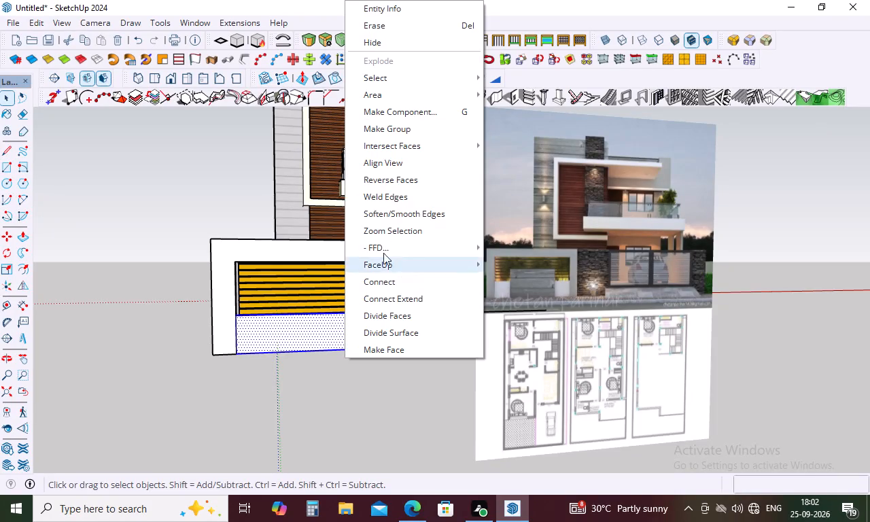
{"action": "left_click", "coordinate": [396, 133]}
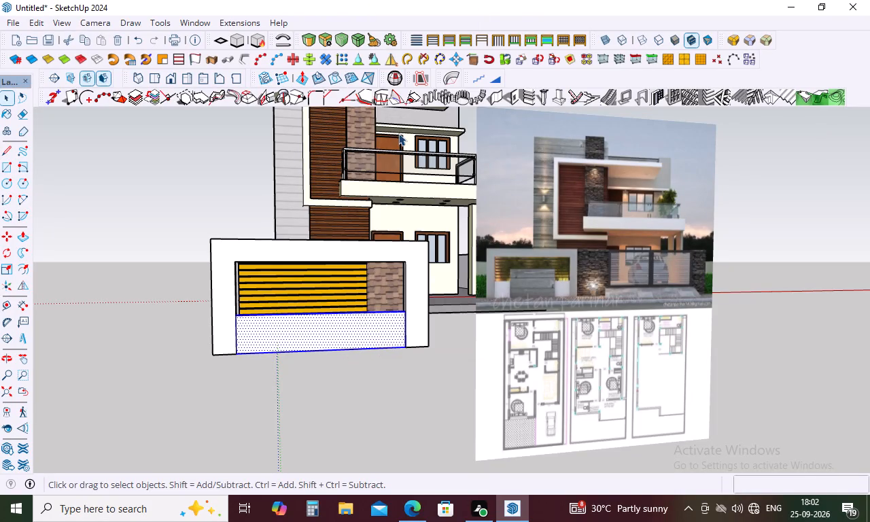
{"action": "left_click", "coordinate": [375, 368]}
Examine the low panel's fit within the frame and compare it with the boundary wall in the reference image.
{"action": "scroll", "coordinate": [383, 345], "scroll_direction": "up", "scroll_amount": 4}
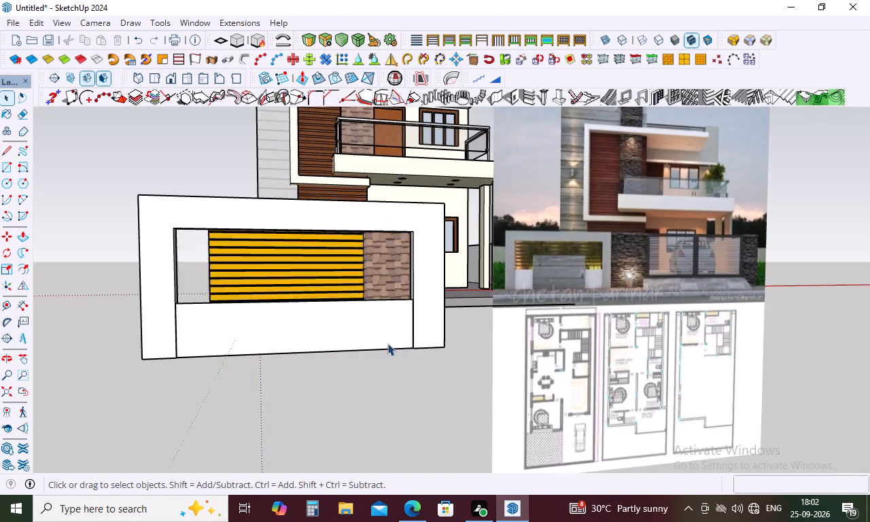
{"action": "scroll", "coordinate": [436, 358], "scroll_direction": "up", "scroll_amount": 8}
{"action": "middle_click_drag", "start_coordinate": [390, 326], "coordinate": [423, 352]}
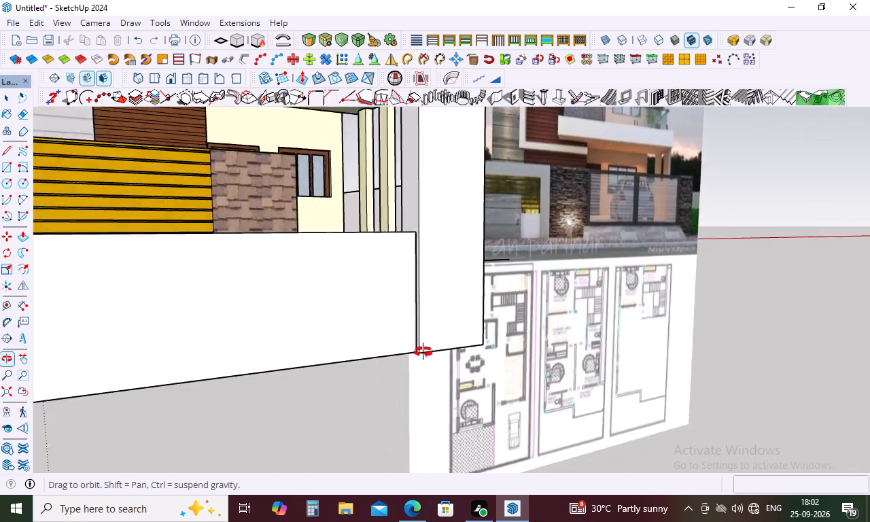
{"action": "middle_click_drag", "start_coordinate": [423, 352], "coordinate": [347, 368]}
{"action": "scroll", "coordinate": [393, 334], "scroll_direction": "down", "scroll_amount": 4}
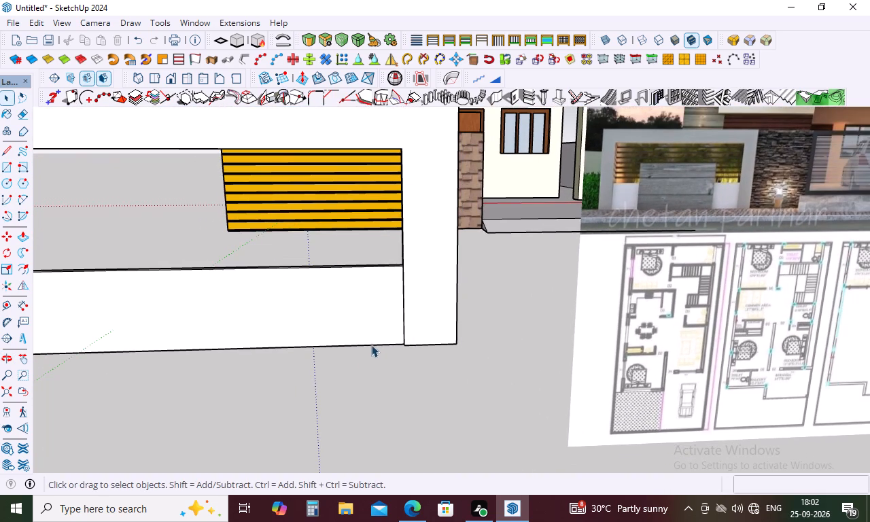
{"action": "scroll", "coordinate": [368, 339], "scroll_direction": "down", "scroll_amount": 6}
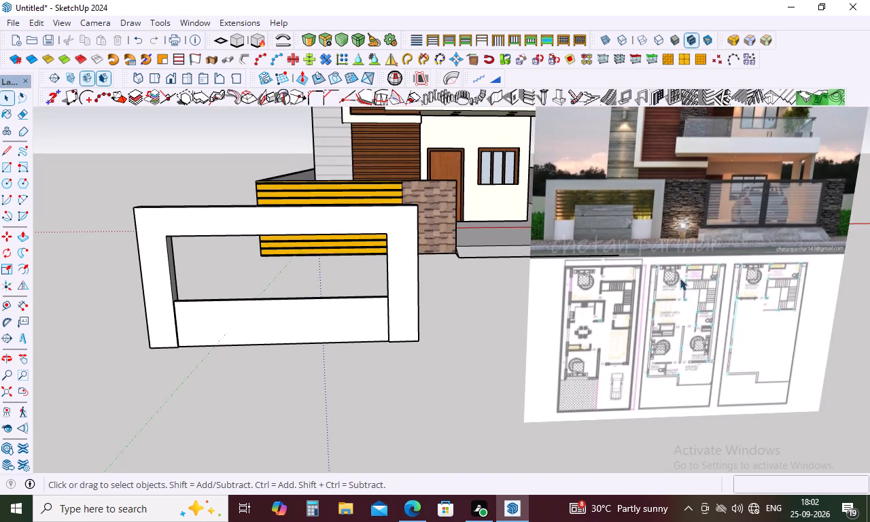
{"action": "scroll", "coordinate": [687, 250], "scroll_direction": "up", "scroll_amount": 13}
{"action": "scroll", "coordinate": [689, 237], "scroll_direction": "down", "scroll_amount": 4}
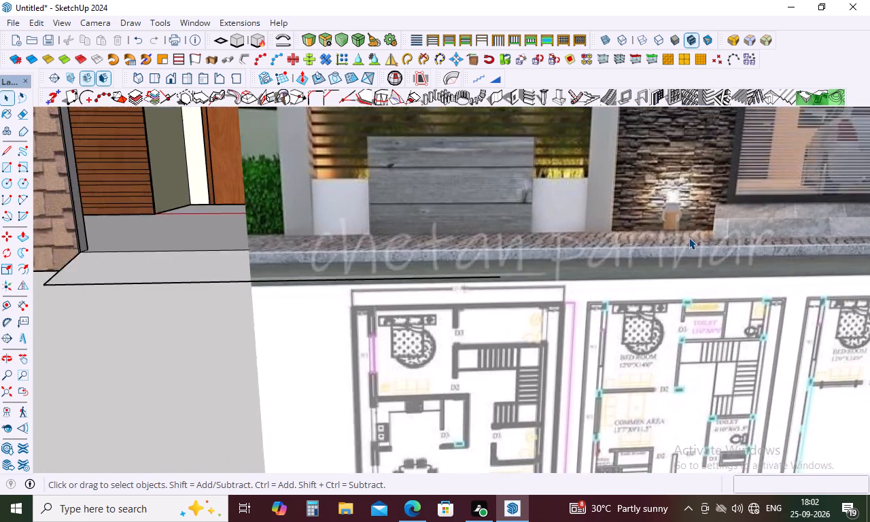
{"action": "scroll", "coordinate": [688, 237], "scroll_direction": "down", "scroll_amount": 12}
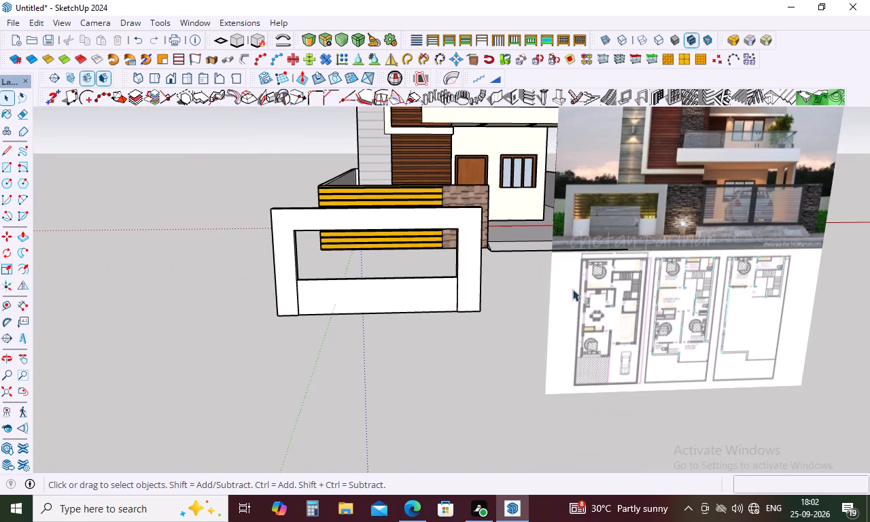
{"action": "scroll", "coordinate": [339, 297], "scroll_direction": "up", "scroll_amount": 3}
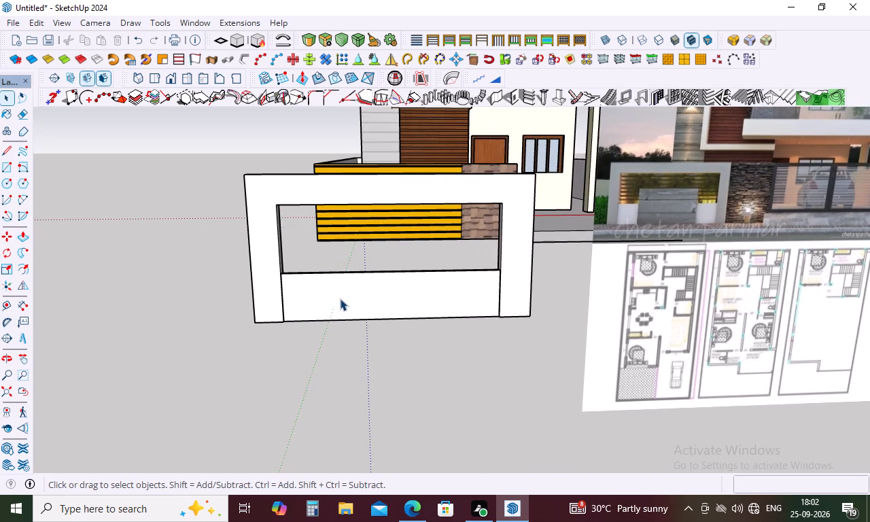
Draw a vertical rectangle about 4' 2 5/8" by 1' 5 5/16" on the low panel's front, starting from its bottom edge.
{"action": "key", "text": "l"}
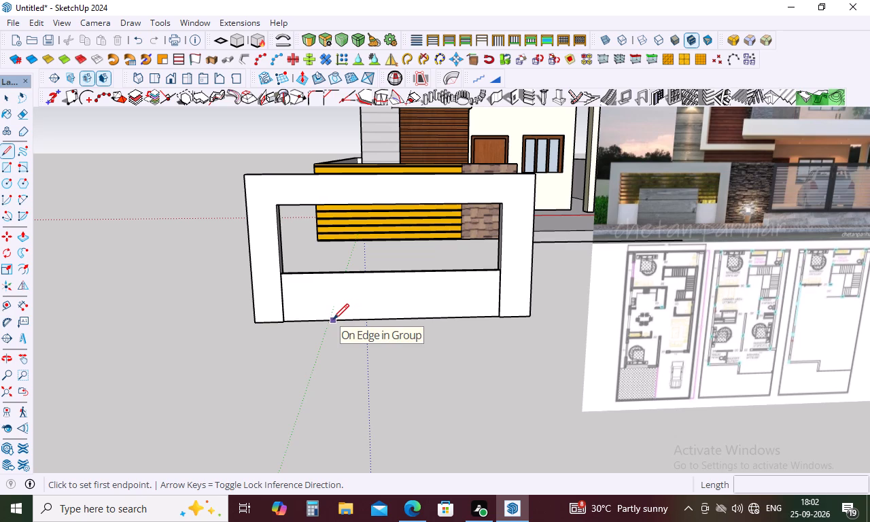
{"action": "key", "text": "r"}
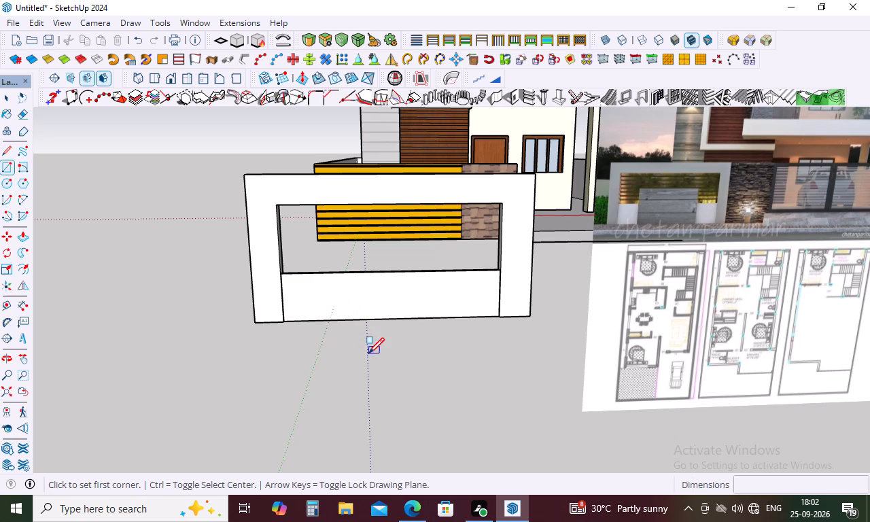
{"action": "left_click", "coordinate": [334, 322]}
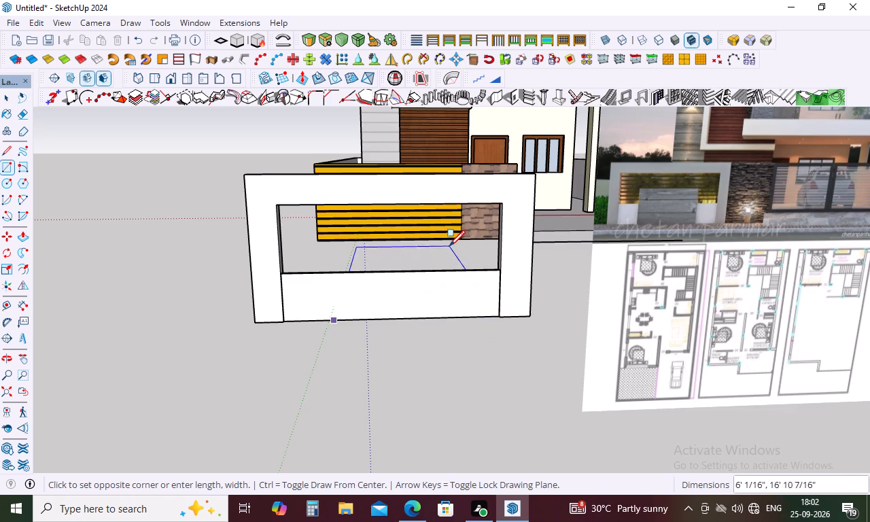
{"action": "key", "text": "Right"}
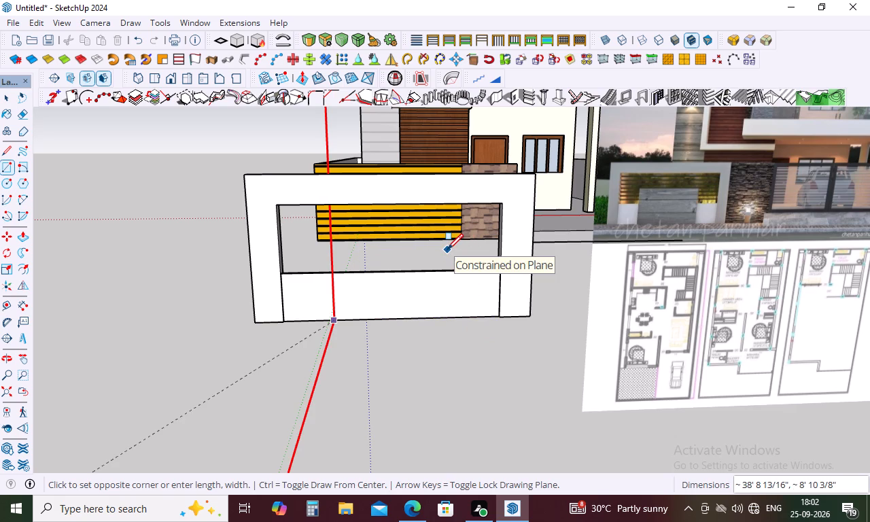
{"action": "key", "text": "Up"}
{"action": "key", "text": "Left"}
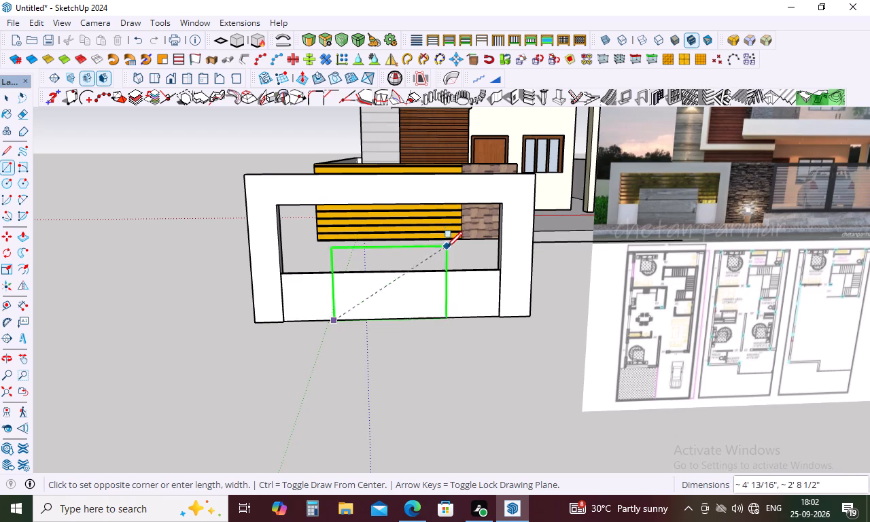
{"action": "middle_click_drag", "start_coordinate": [445, 245], "coordinate": [446, 237]}
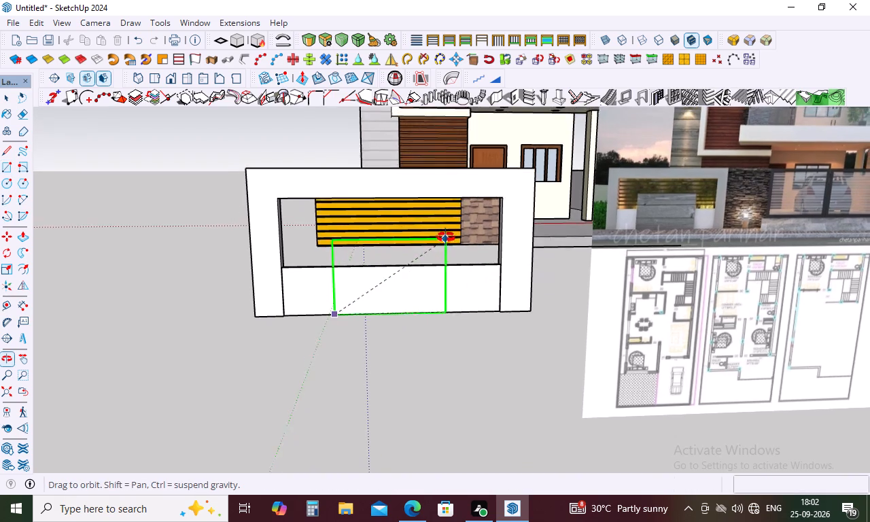
{"action": "middle_click_drag", "start_coordinate": [446, 237], "coordinate": [445, 220]}
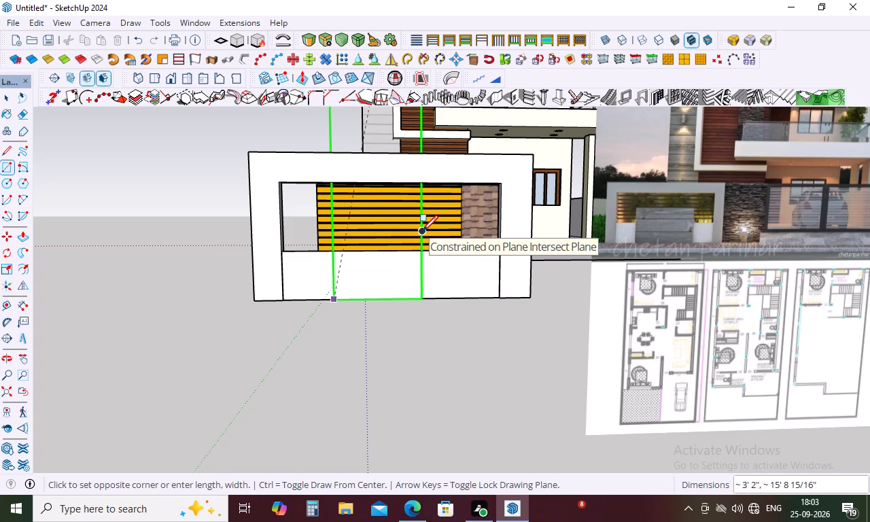
{"action": "scroll", "coordinate": [422, 231], "scroll_direction": "down", "scroll_amount": 10}
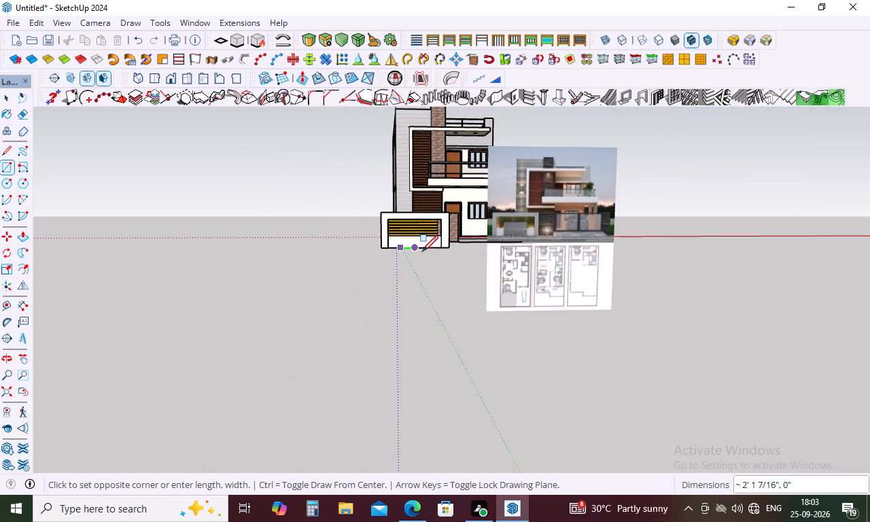
{"action": "scroll", "coordinate": [422, 243], "scroll_direction": "up", "scroll_amount": 4}
{"action": "middle_click_drag", "start_coordinate": [422, 241], "coordinate": [428, 185]}
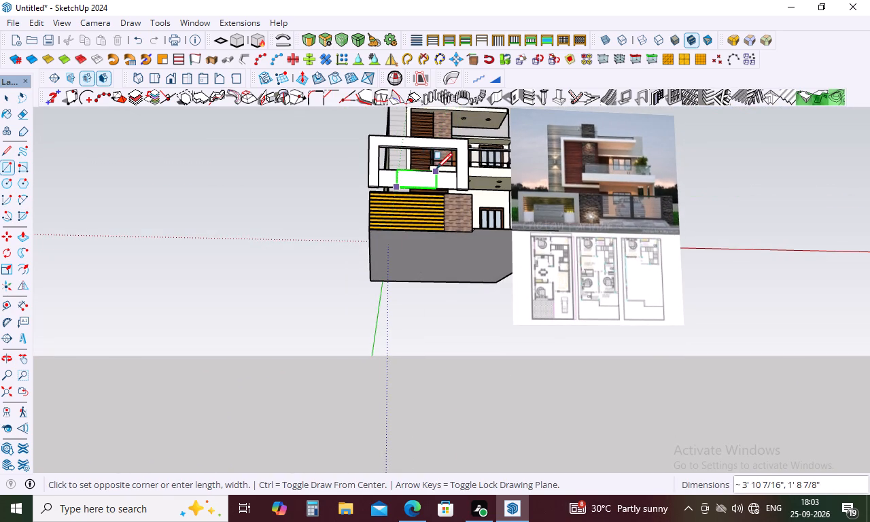
{"action": "scroll", "coordinate": [438, 167], "scroll_direction": "up", "scroll_amount": 3}
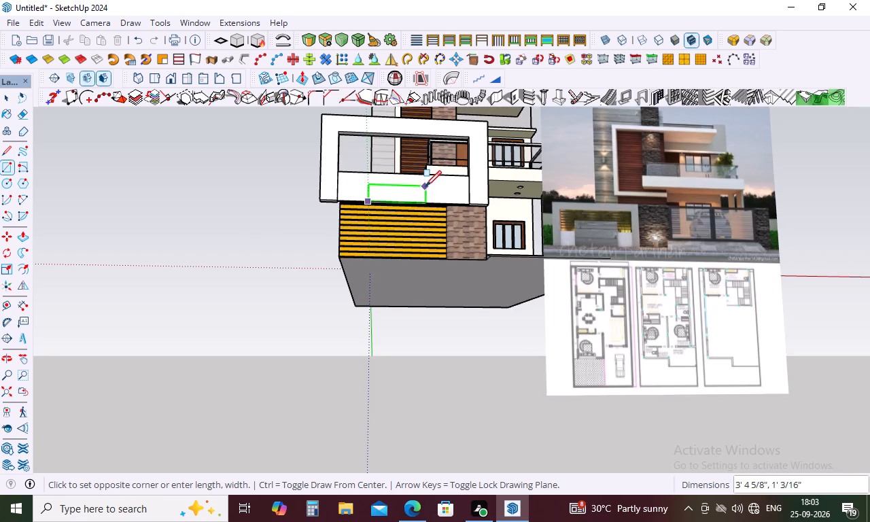
{"action": "scroll", "coordinate": [437, 182], "scroll_direction": "up", "scroll_amount": 4}
{"action": "middle_click_drag", "start_coordinate": [440, 179], "coordinate": [450, 212]}
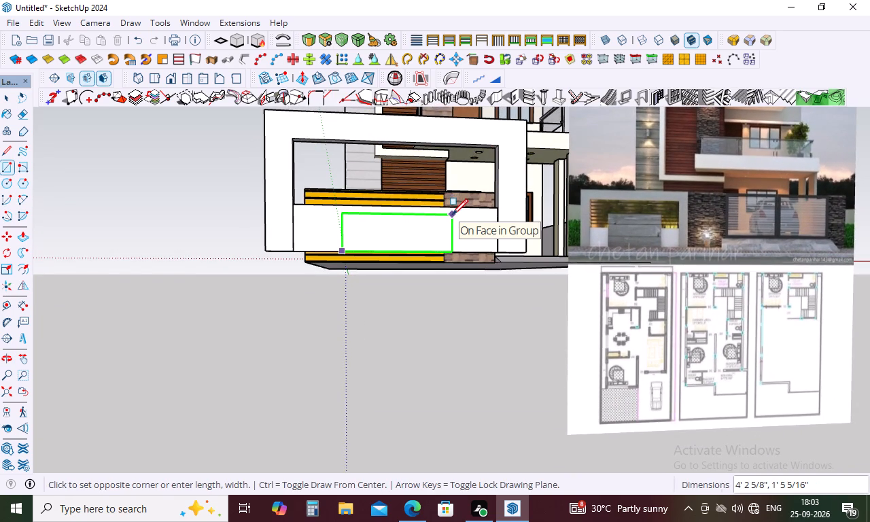
{"action": "scroll", "coordinate": [452, 215], "scroll_direction": "up", "scroll_amount": 3}
{"action": "left_click", "coordinate": [452, 215]}
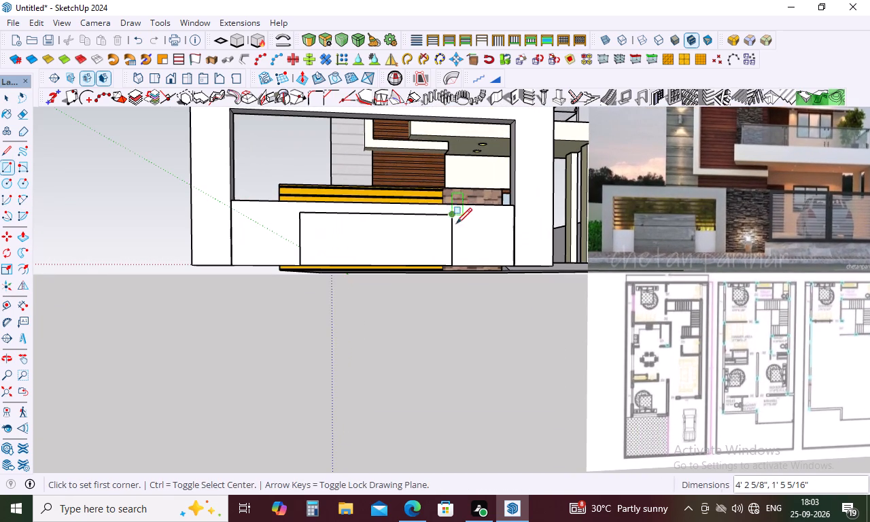
Push/Pull the new rectangle on the low panel's front outward by 2".
{"action": "key", "text": "space"}
{"action": "type", "text": "p"}
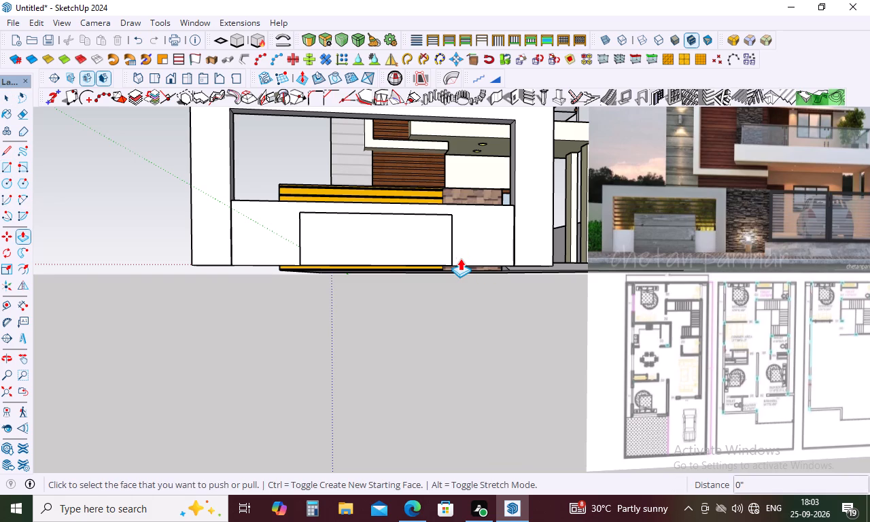
{"action": "left_click", "coordinate": [402, 228]}
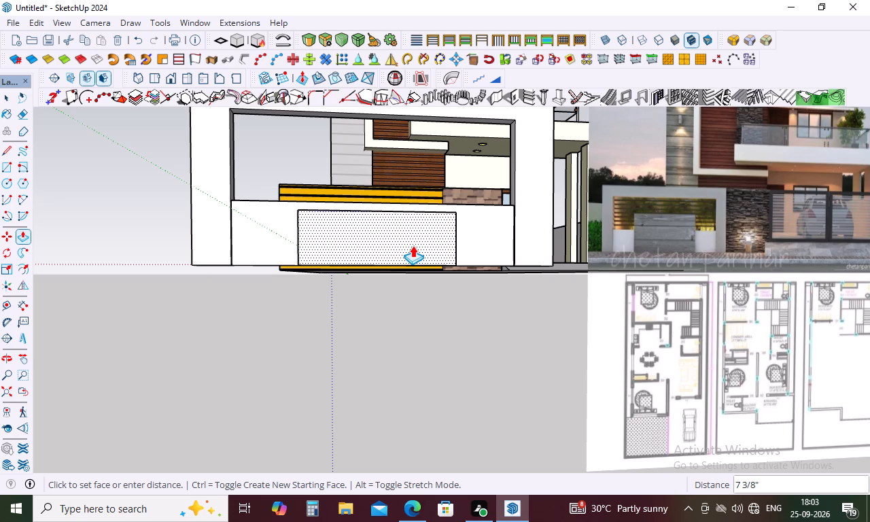
{"action": "key", "text": "2"}
{"action": "key", "text": "Return"}
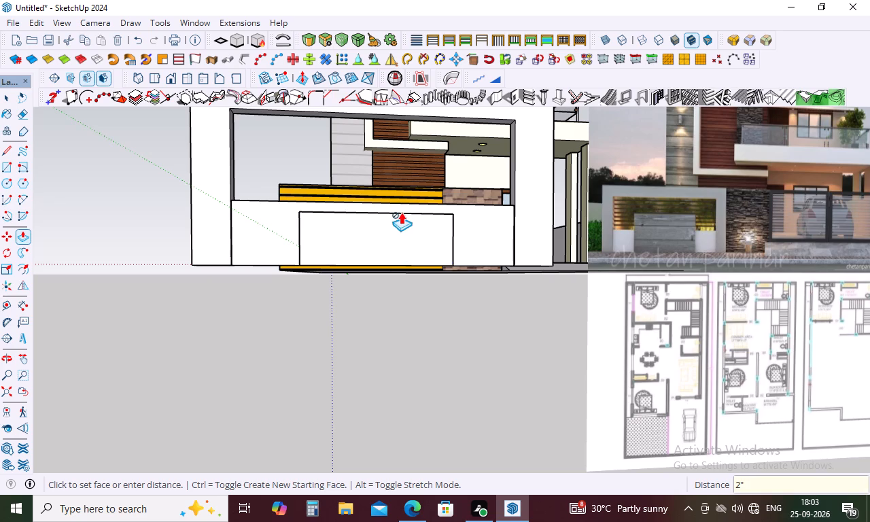
Push/Pull the central block's top face upward by about 1' 2 3/8" so it rises above the low panel.
{"action": "middle_click_drag", "start_coordinate": [401, 222], "coordinate": [402, 347]}
{"action": "scroll", "coordinate": [385, 239], "scroll_direction": "up", "scroll_amount": 1}
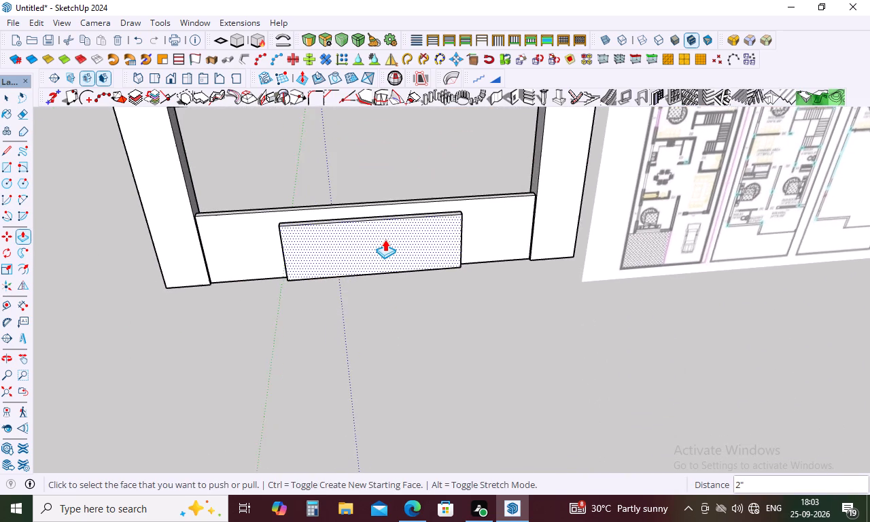
{"action": "scroll", "coordinate": [385, 239], "scroll_direction": "up", "scroll_amount": 4}
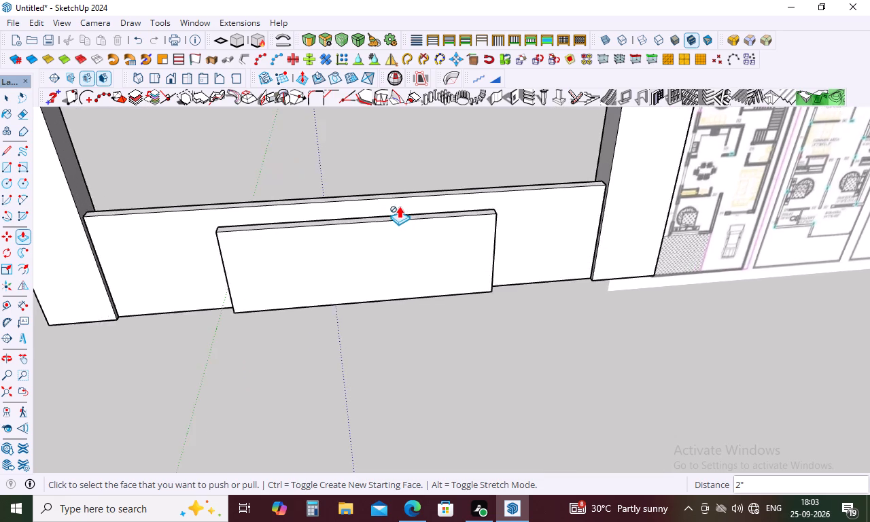
{"action": "scroll", "coordinate": [402, 211], "scroll_direction": "up", "scroll_amount": 3}
{"action": "left_click", "coordinate": [411, 220]}
{"action": "scroll", "coordinate": [404, 166], "scroll_direction": "down", "scroll_amount": 4}
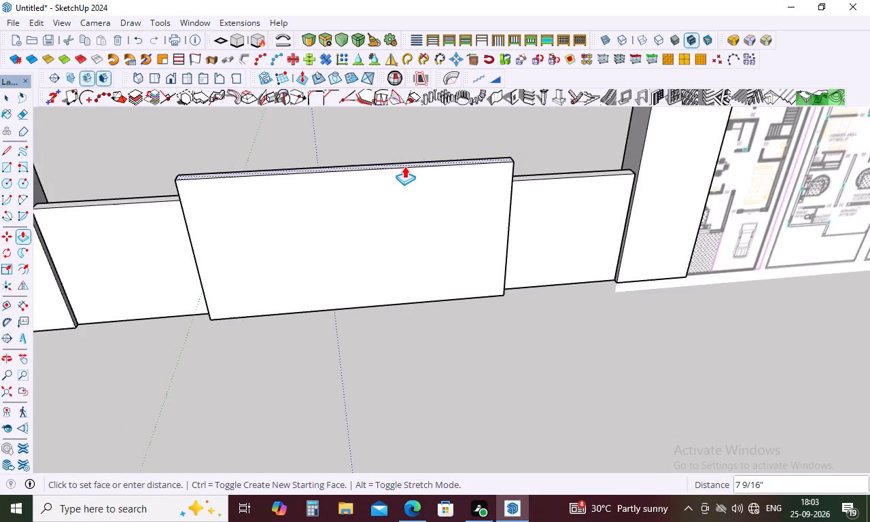
{"action": "scroll", "coordinate": [404, 166], "scroll_direction": "down", "scroll_amount": 9}
{"action": "middle_click_drag", "start_coordinate": [404, 166], "coordinate": [398, 137]}
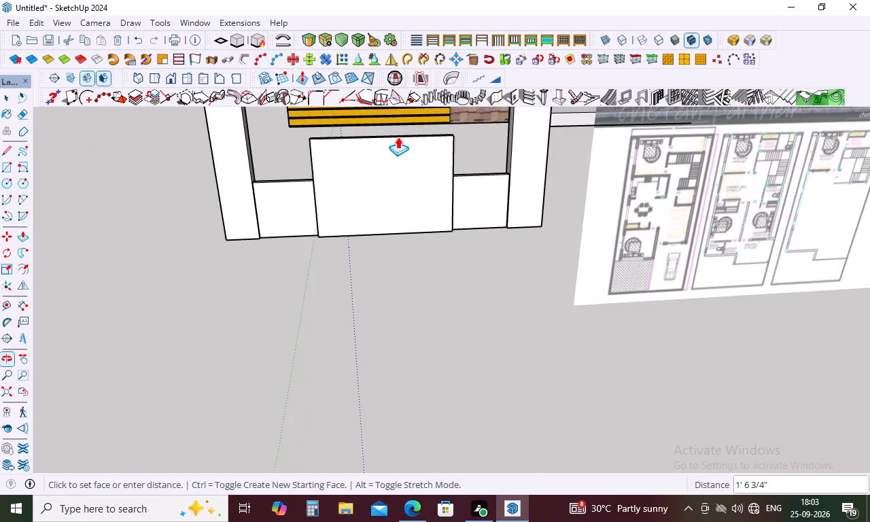
{"action": "scroll", "coordinate": [398, 137], "scroll_direction": "down", "scroll_amount": 16}
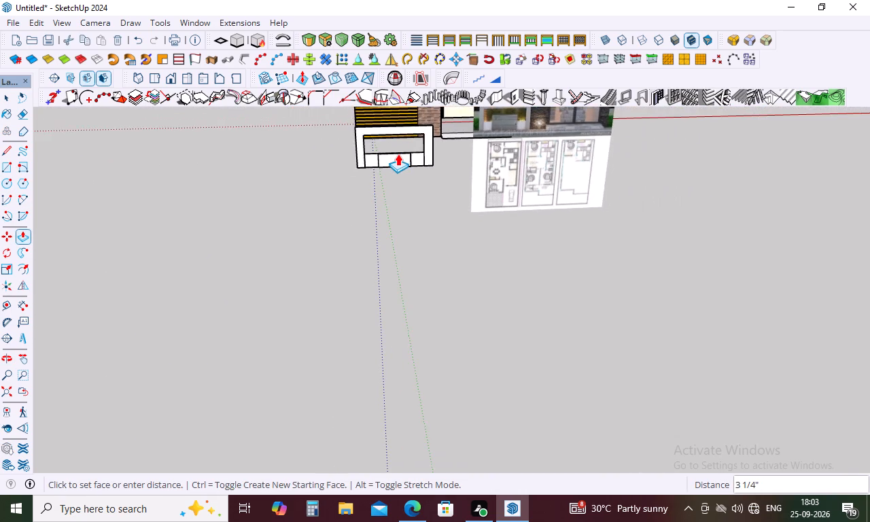
{"action": "scroll", "coordinate": [398, 154], "scroll_direction": "down", "scroll_amount": 4}
{"action": "scroll", "coordinate": [402, 133], "scroll_direction": "up", "scroll_amount": 4}
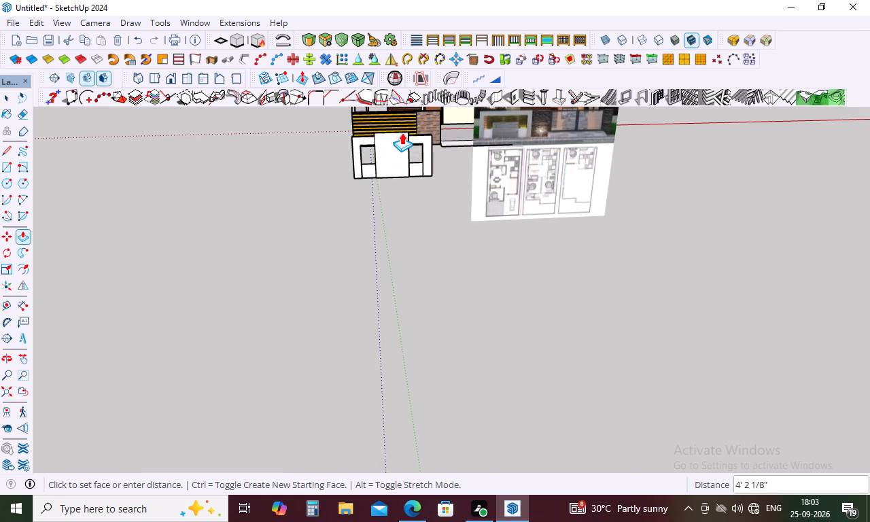
{"action": "scroll", "coordinate": [402, 137], "scroll_direction": "up", "scroll_amount": 3}
{"action": "scroll", "coordinate": [402, 137], "scroll_direction": "down", "scroll_amount": 5}
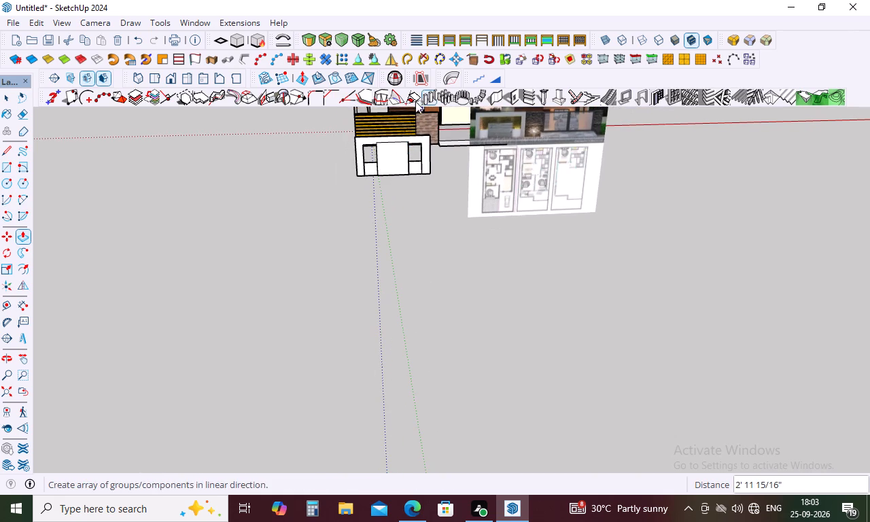
{"action": "scroll", "coordinate": [413, 111], "scroll_direction": "up", "scroll_amount": 9}
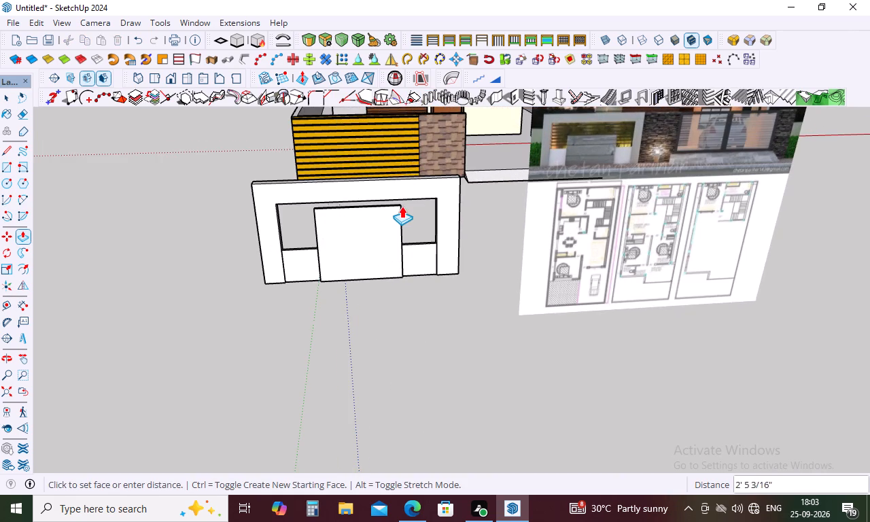
{"action": "scroll", "coordinate": [402, 206], "scroll_direction": "up", "scroll_amount": 3}
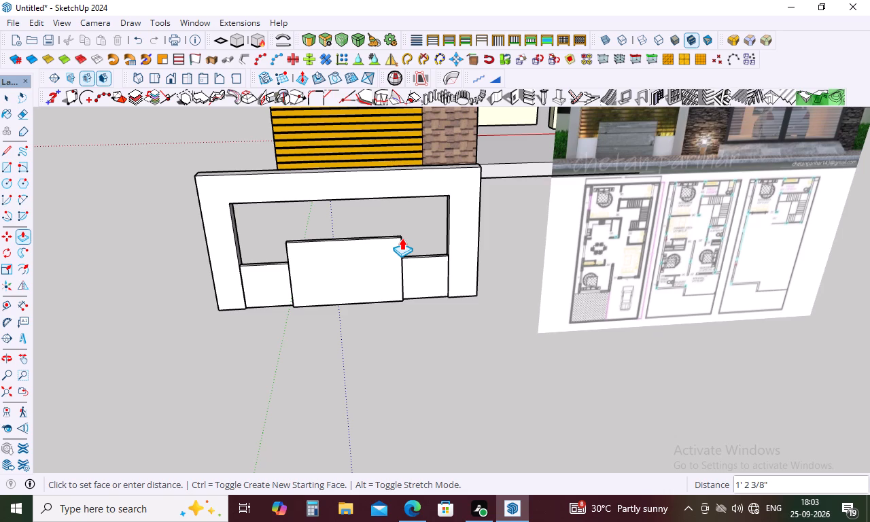
{"action": "left_click", "coordinate": [402, 238]}
{"action": "key", "text": "space"}
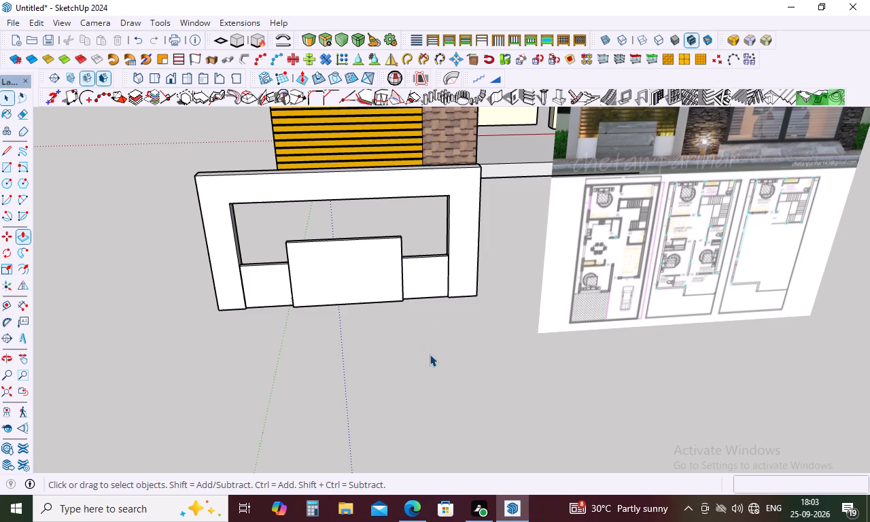
Make the raised central block in front of the low panel into its own group.
{"action": "scroll", "coordinate": [410, 353], "scroll_direction": "down", "scroll_amount": 4}
{"action": "middle_click_drag", "start_coordinate": [419, 358], "coordinate": [408, 318]}
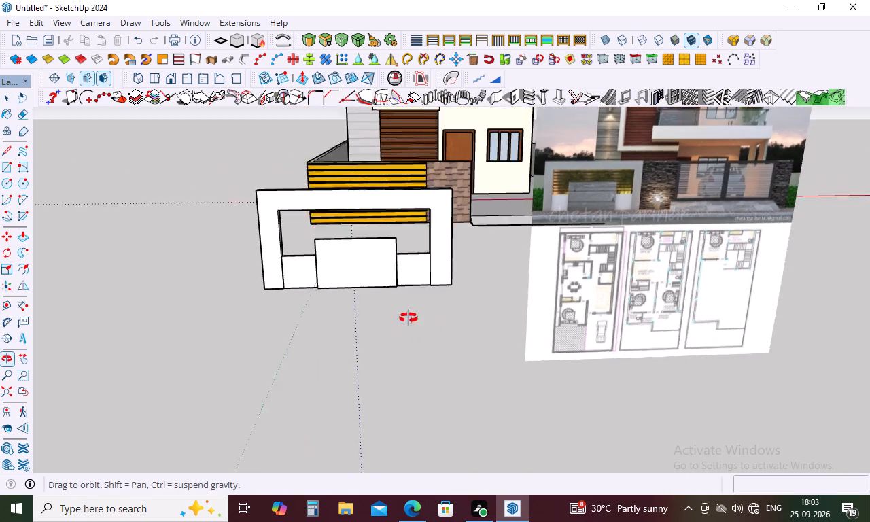
{"action": "middle_click_drag", "start_coordinate": [408, 318], "coordinate": [399, 275]}
{"action": "triple_click", "coordinate": [369, 245]}
{"action": "triple_click", "coordinate": [369, 245]}
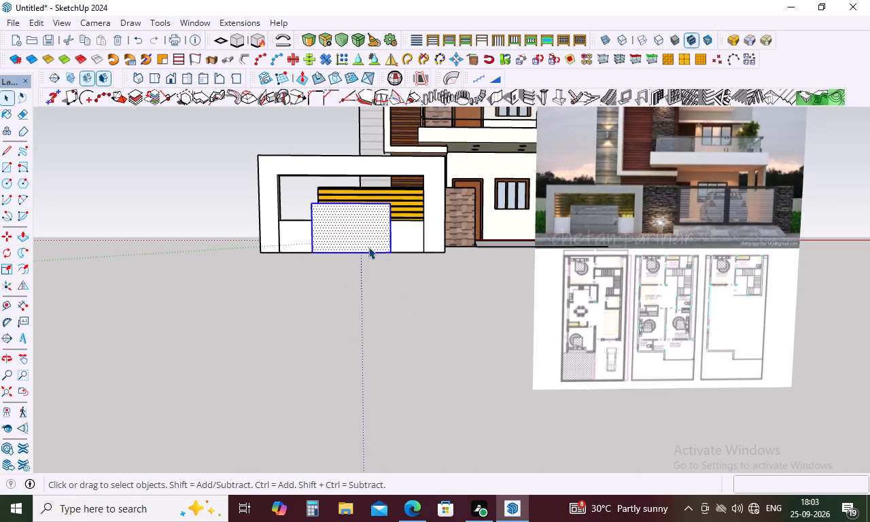
{"action": "right_click", "coordinate": [368, 249]}
{"action": "left_click", "coordinate": [401, 126]}
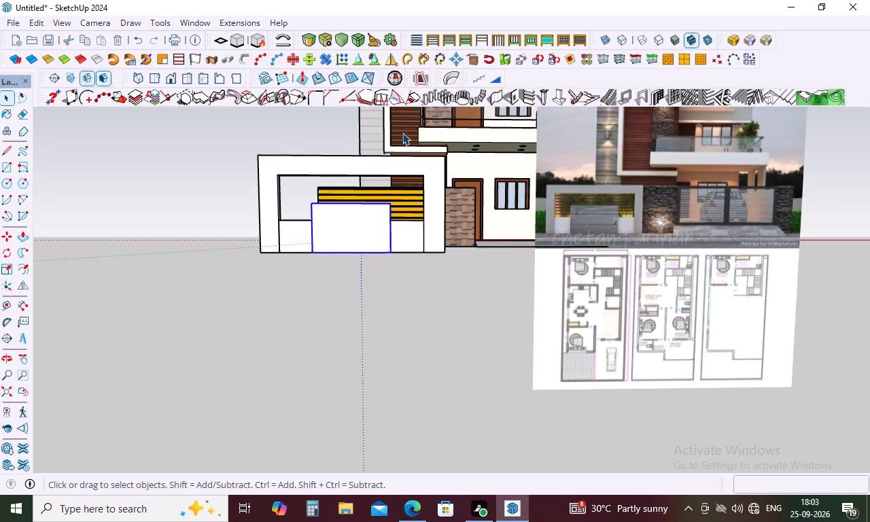
{"action": "left_click", "coordinate": [420, 322]}
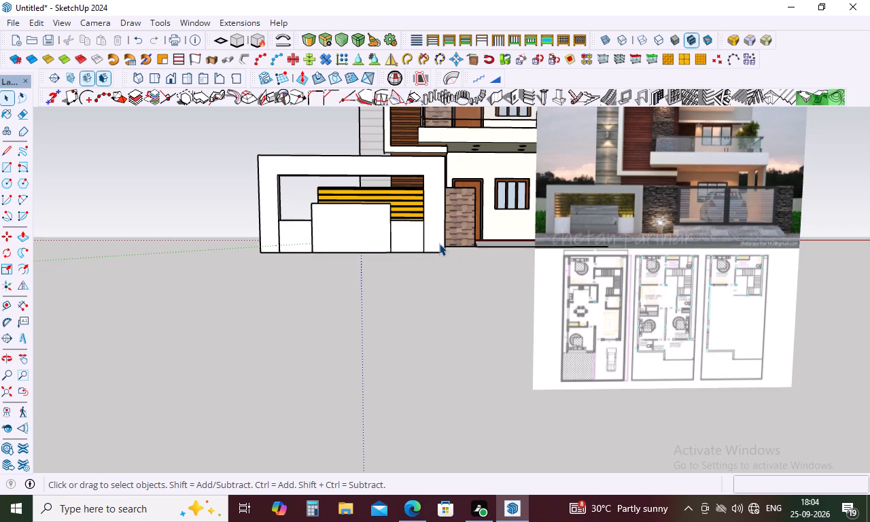
Paint the front boundary wall's frame light grey with Color M02 from the Colors collection.
{"action": "left_click", "coordinate": [436, 239]}
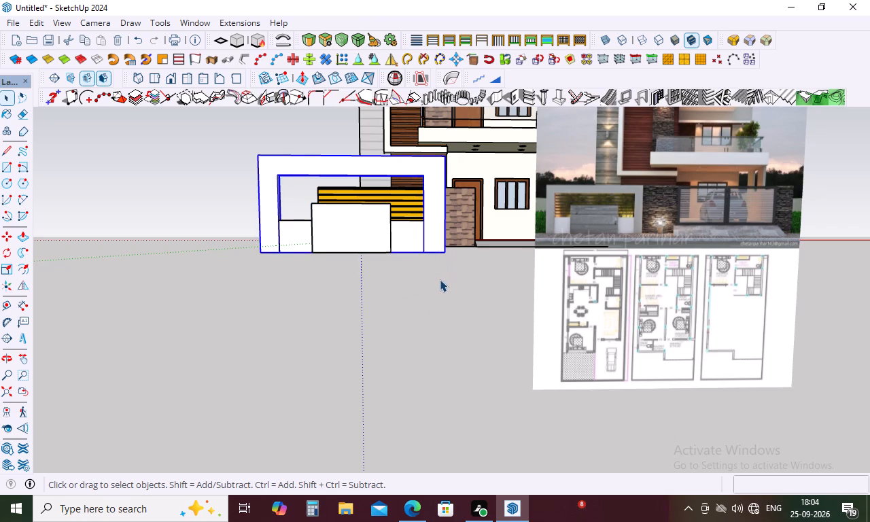
{"action": "key", "text": "b"}
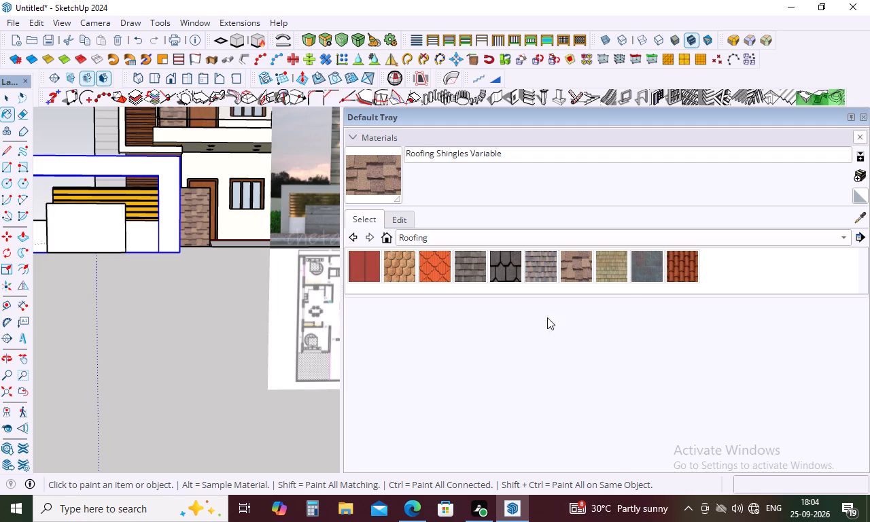
{"action": "left_click", "coordinate": [798, 237]}
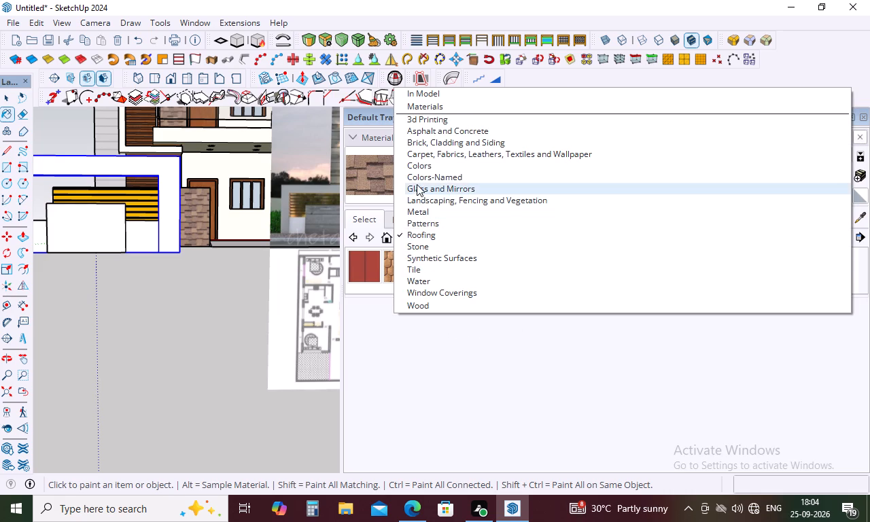
{"action": "left_click", "coordinate": [425, 167]}
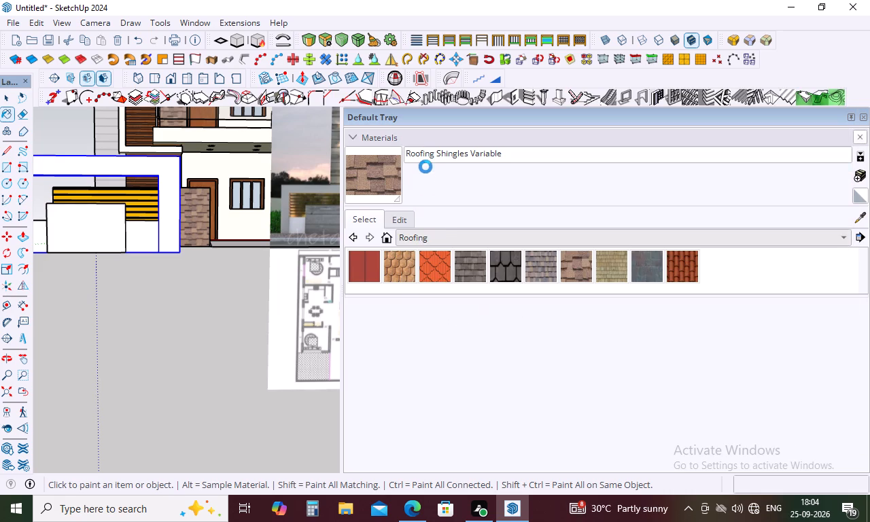
{"action": "scroll", "coordinate": [485, 273], "scroll_direction": "down", "scroll_amount": 4}
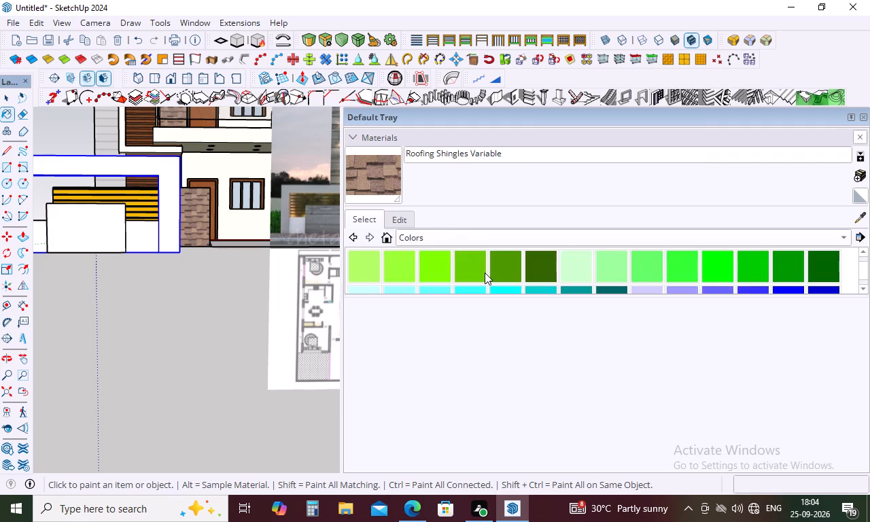
{"action": "scroll", "coordinate": [485, 273], "scroll_direction": "down", "scroll_amount": 6}
{"action": "left_click", "coordinate": [364, 260]}
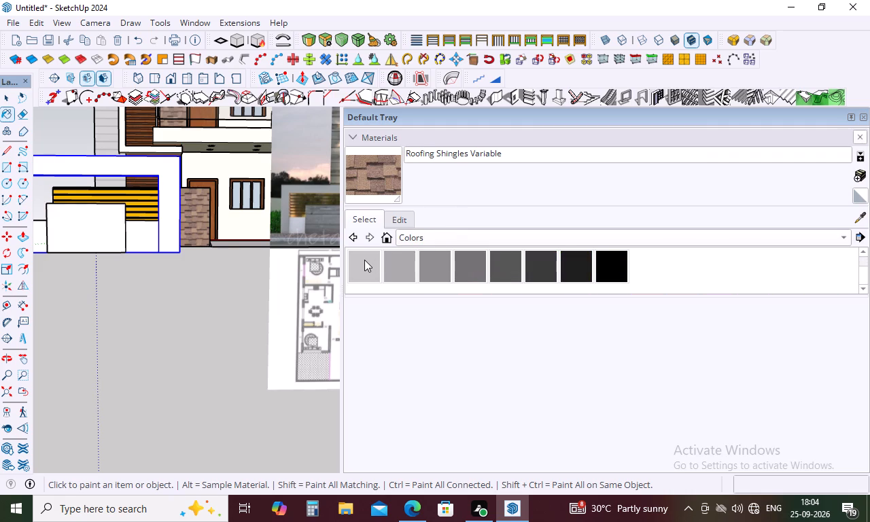
{"action": "left_click", "coordinate": [171, 202]}
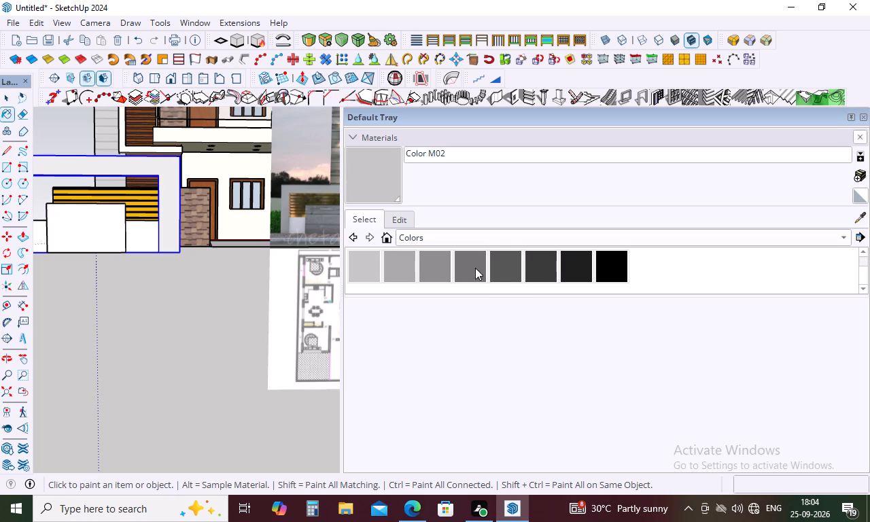
Paint the raised central block with Cladding Siding White from the Brick, Cladding and Siding materials.
{"action": "scroll", "coordinate": [678, 272], "scroll_direction": "up", "scroll_amount": 6}
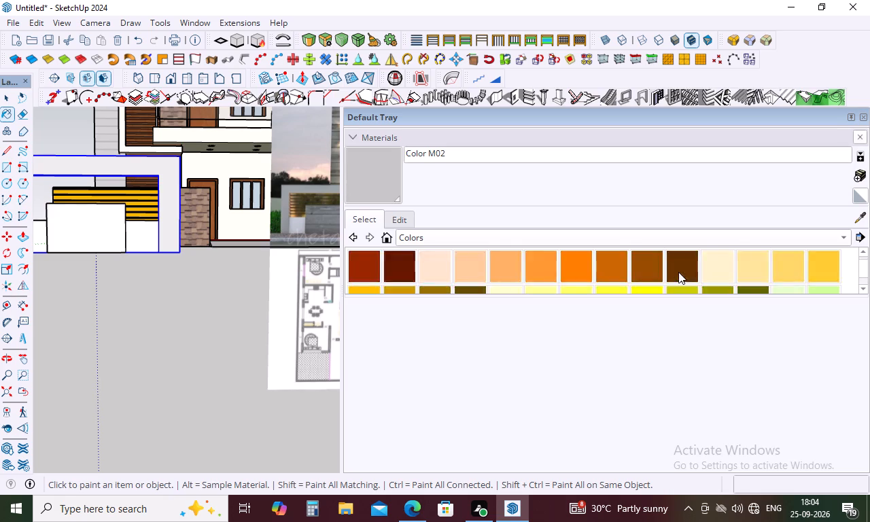
{"action": "scroll", "coordinate": [678, 272], "scroll_direction": "up", "scroll_amount": 6}
{"action": "scroll", "coordinate": [678, 271], "scroll_direction": "down", "scroll_amount": 8}
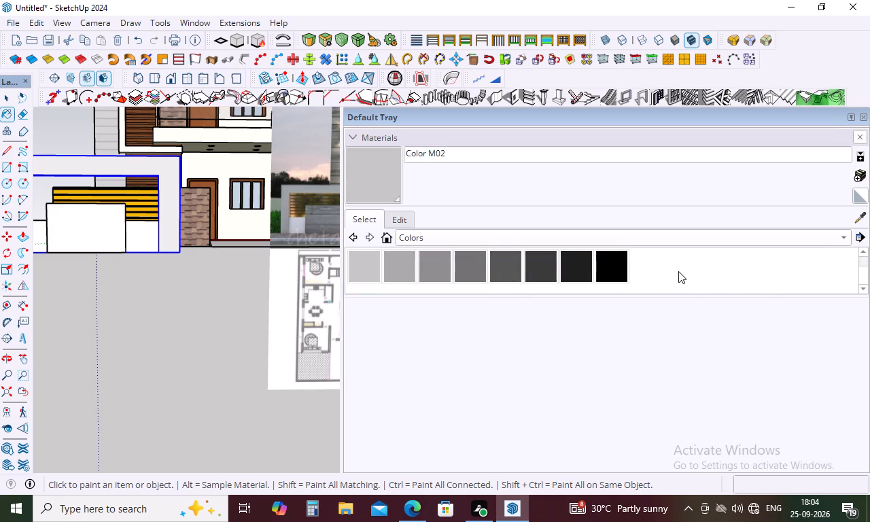
{"action": "scroll", "coordinate": [678, 271], "scroll_direction": "up", "scroll_amount": 8}
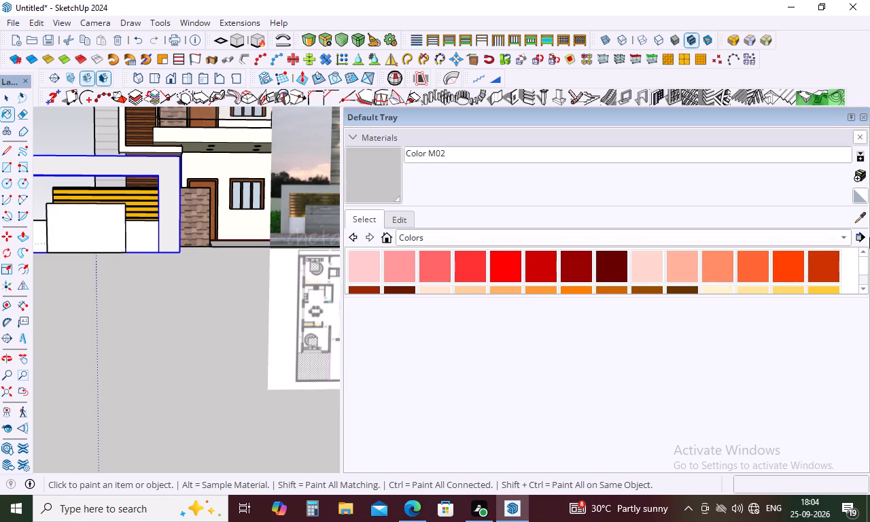
{"action": "left_click", "coordinate": [841, 241]}
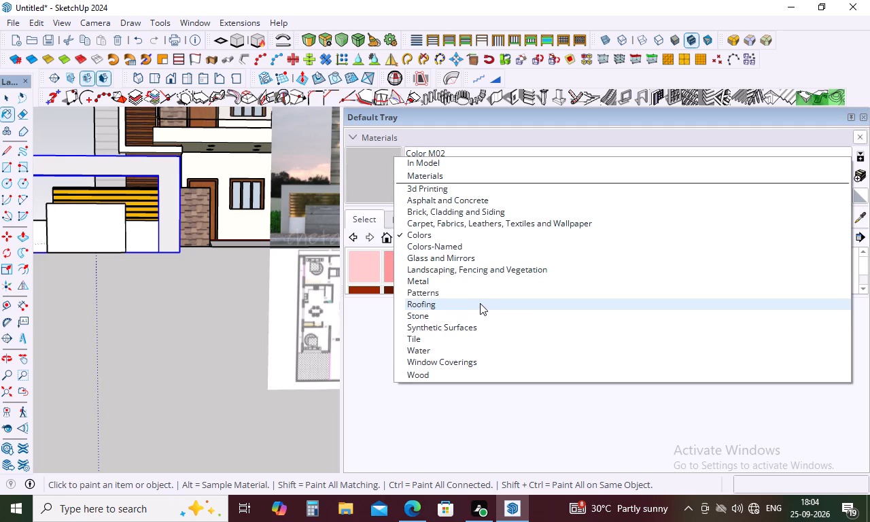
{"action": "left_click", "coordinate": [447, 209]}
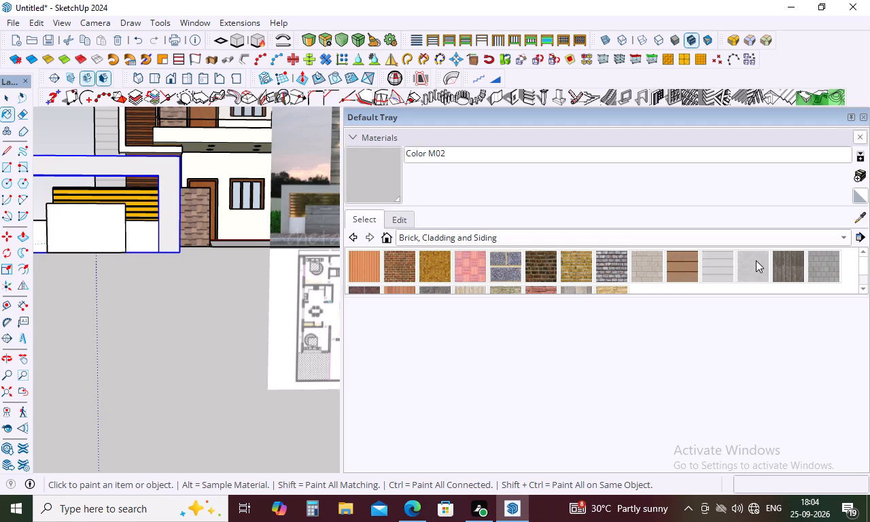
{"action": "left_click", "coordinate": [727, 272]}
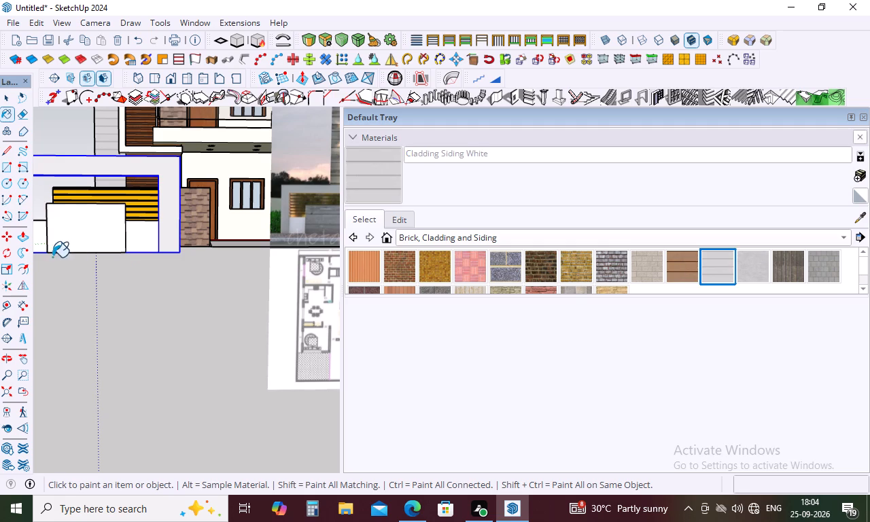
{"action": "left_click", "coordinate": [89, 242]}
{"action": "scroll", "coordinate": [294, 285], "scroll_direction": "down", "scroll_amount": 6}
{"action": "key", "text": "space"}
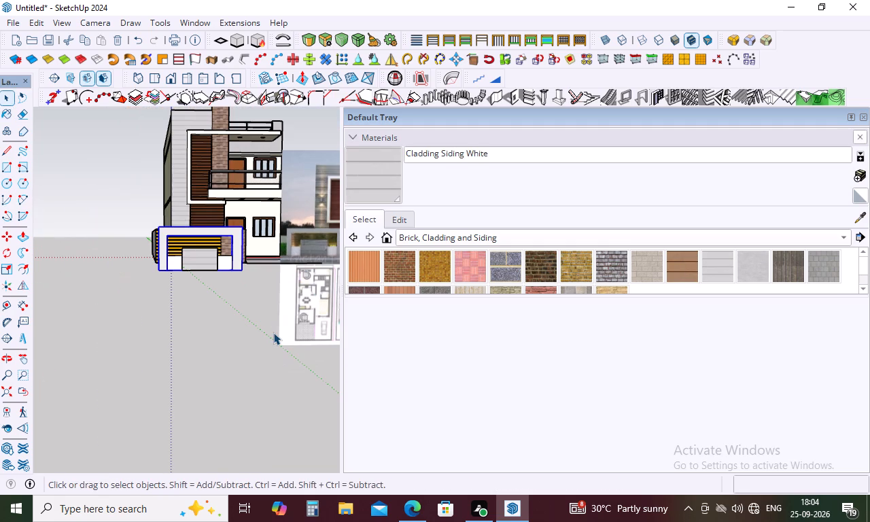
{"action": "left_click", "coordinate": [201, 285]}
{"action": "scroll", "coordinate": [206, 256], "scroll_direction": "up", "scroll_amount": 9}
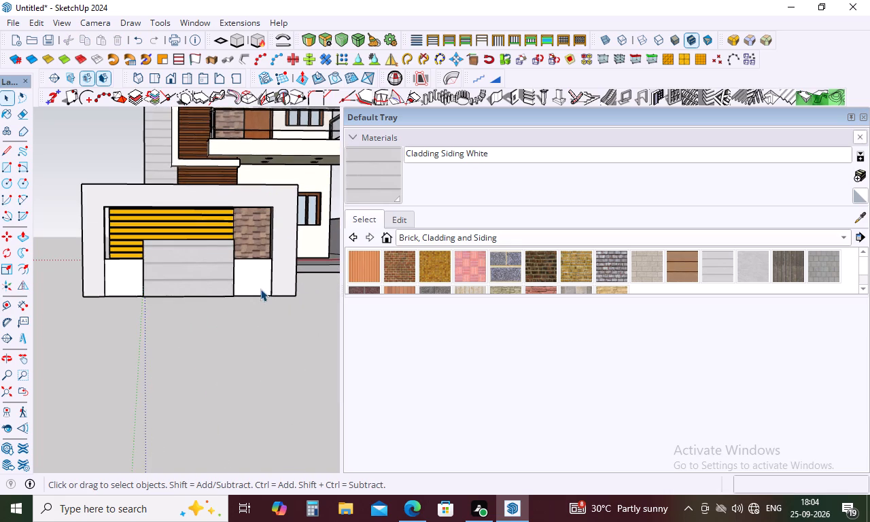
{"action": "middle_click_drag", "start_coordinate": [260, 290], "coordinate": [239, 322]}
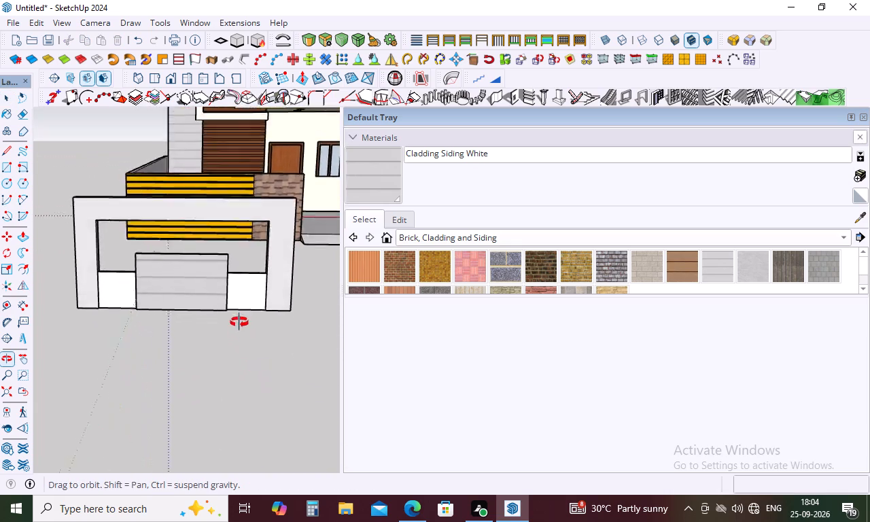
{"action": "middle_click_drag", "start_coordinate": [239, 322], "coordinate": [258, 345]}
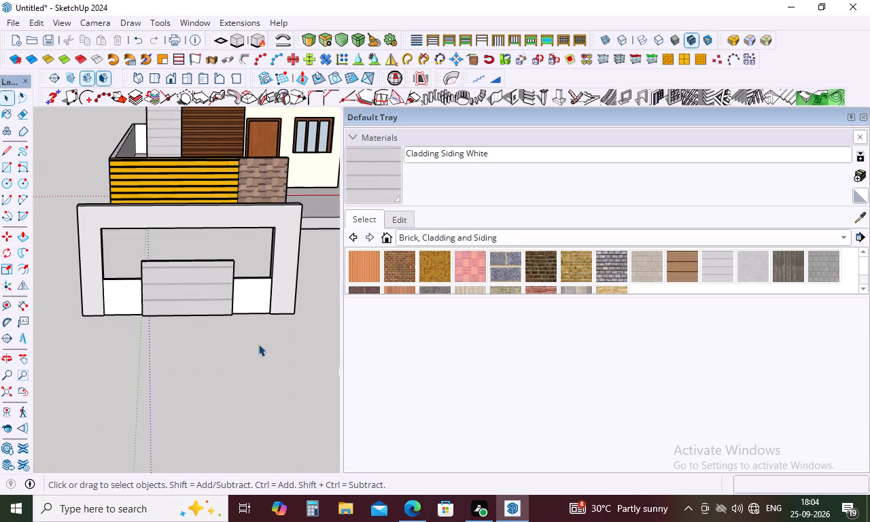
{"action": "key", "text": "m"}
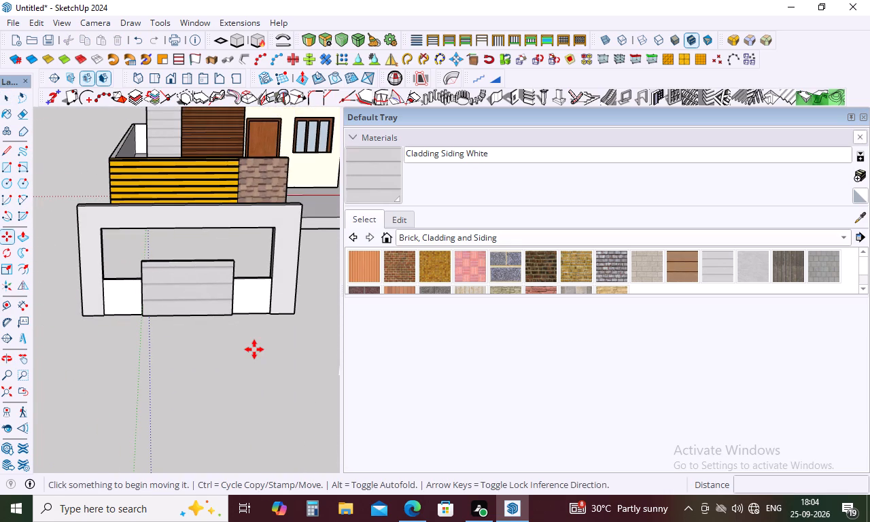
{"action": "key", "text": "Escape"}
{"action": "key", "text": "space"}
Move the whole frame with its low panel and central block about 19' 5 1/4" onto the slatted boundary wall, aligning their outer bottom corners.
{"action": "scroll", "coordinate": [254, 321], "scroll_direction": "down", "scroll_amount": 3}
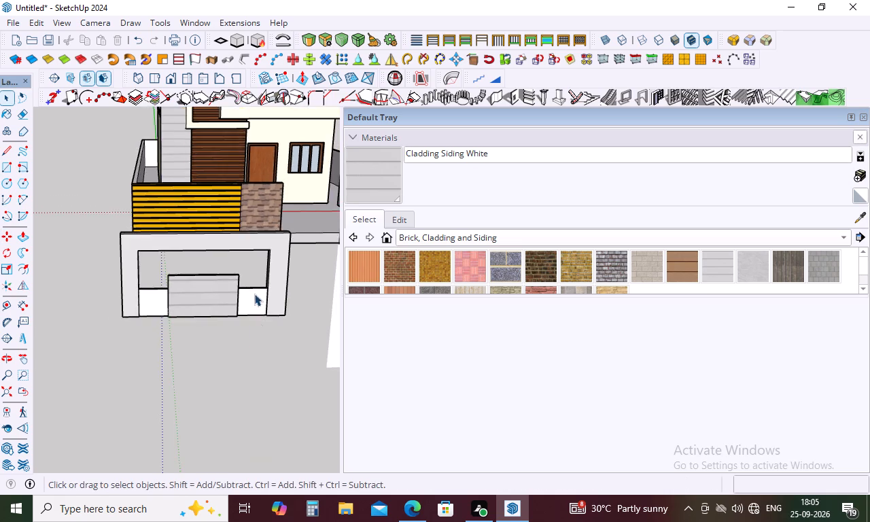
{"action": "middle_click_drag", "start_coordinate": [257, 288], "coordinate": [167, 358]}
{"action": "scroll", "coordinate": [217, 311], "scroll_direction": "down", "scroll_amount": 10}
{"action": "middle_click_drag", "start_coordinate": [276, 319], "coordinate": [271, 343]}
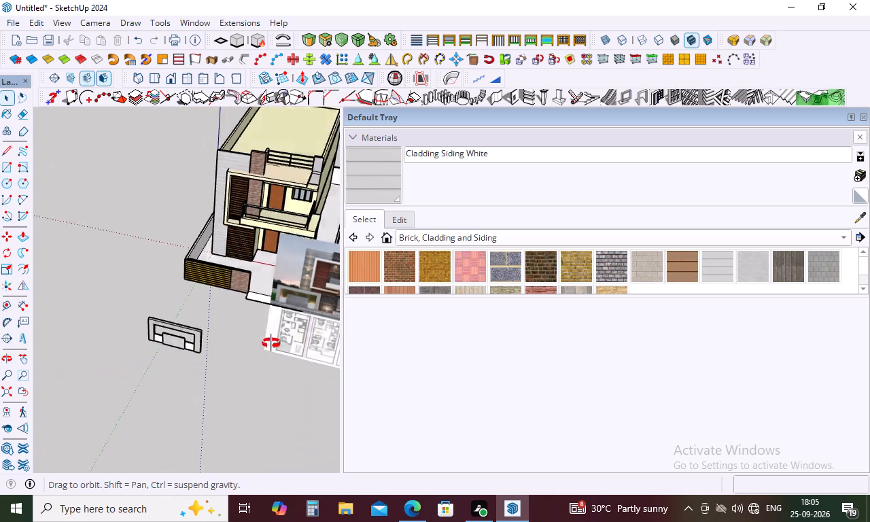
{"action": "middle_click_drag", "start_coordinate": [271, 343], "coordinate": [109, 377]}
{"action": "left_click_drag", "start_coordinate": [90, 309], "coordinate": [140, 376]}
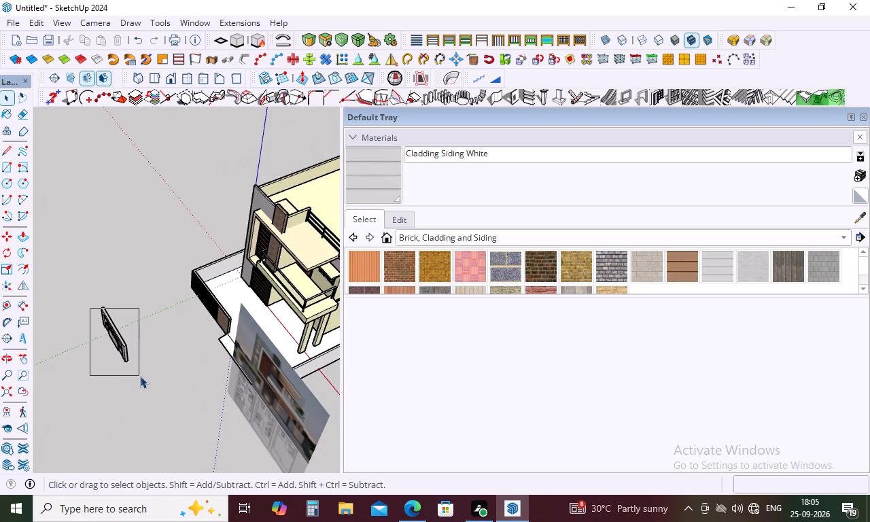
{"action": "left_click_drag", "start_coordinate": [140, 376], "coordinate": [142, 371]}
{"action": "left_click_drag", "start_coordinate": [87, 298], "coordinate": [143, 364]}
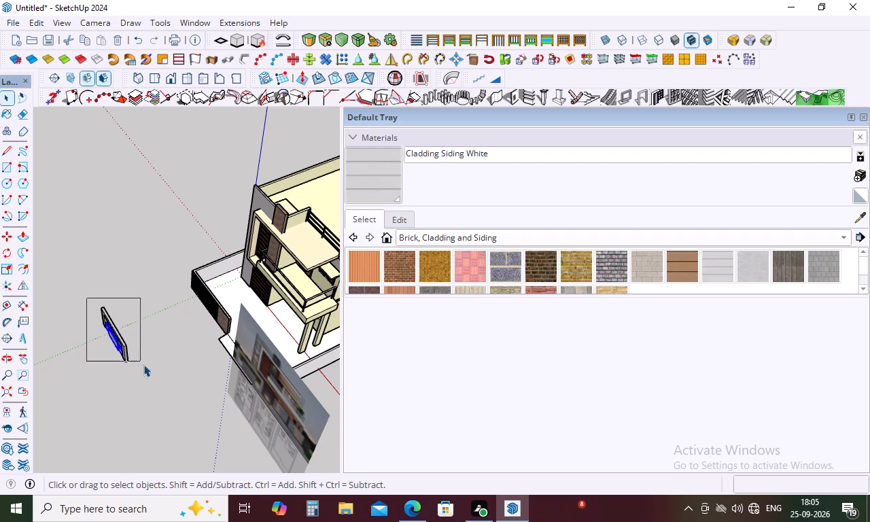
{"action": "left_click_drag", "start_coordinate": [143, 364], "coordinate": [150, 374]}
{"action": "middle_click_drag", "start_coordinate": [156, 376], "coordinate": [455, 274]}
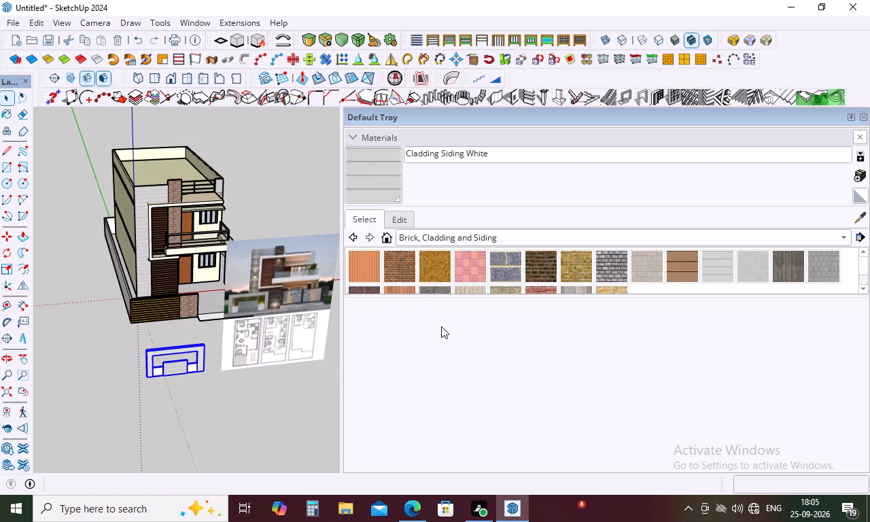
{"action": "key", "text": "m"}
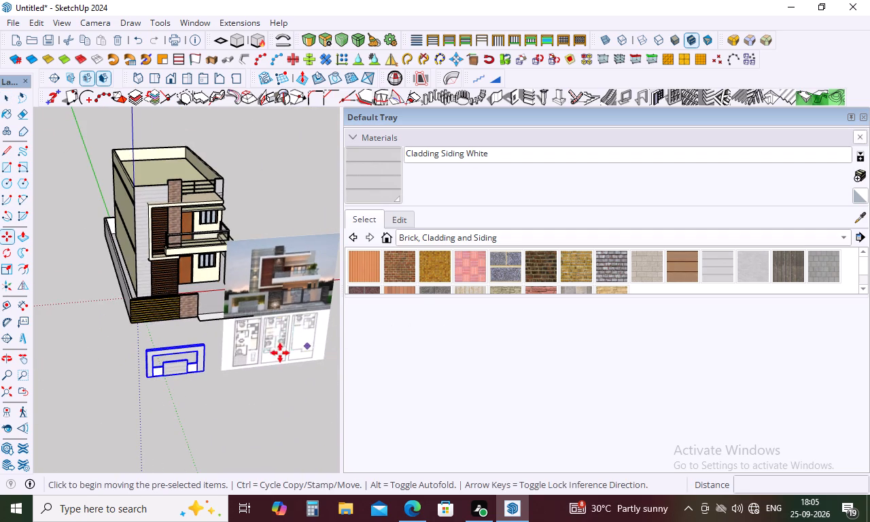
{"action": "middle_click_drag", "start_coordinate": [175, 386], "coordinate": [315, 398]}
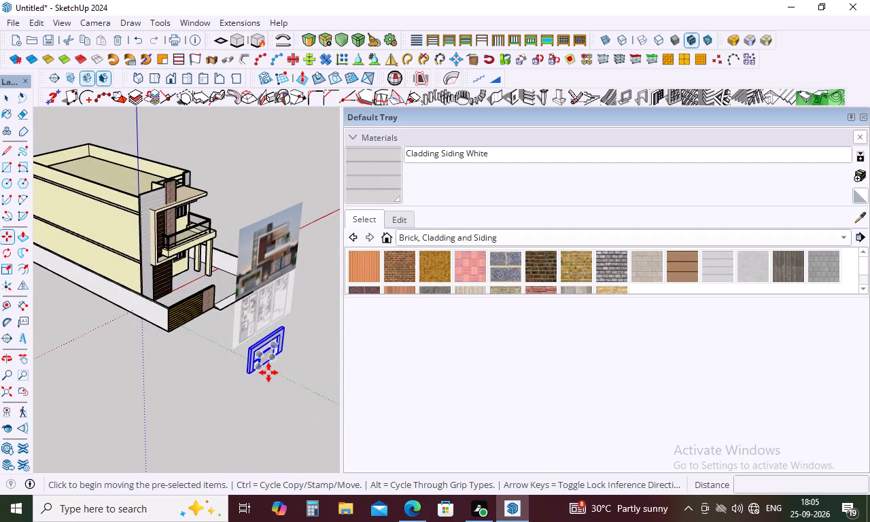
{"action": "scroll", "coordinate": [268, 372], "scroll_direction": "up", "scroll_amount": 13}
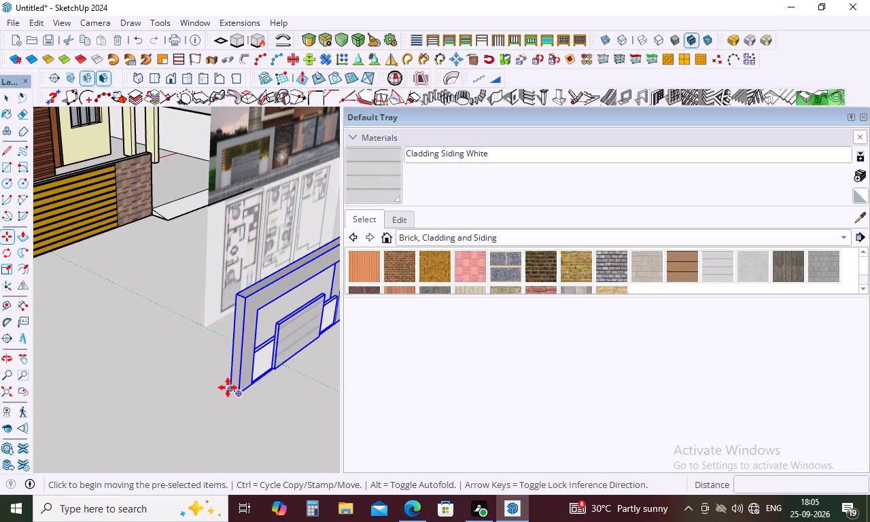
{"action": "left_click", "coordinate": [228, 387]}
{"action": "scroll", "coordinate": [205, 368], "scroll_direction": "down", "scroll_amount": 10}
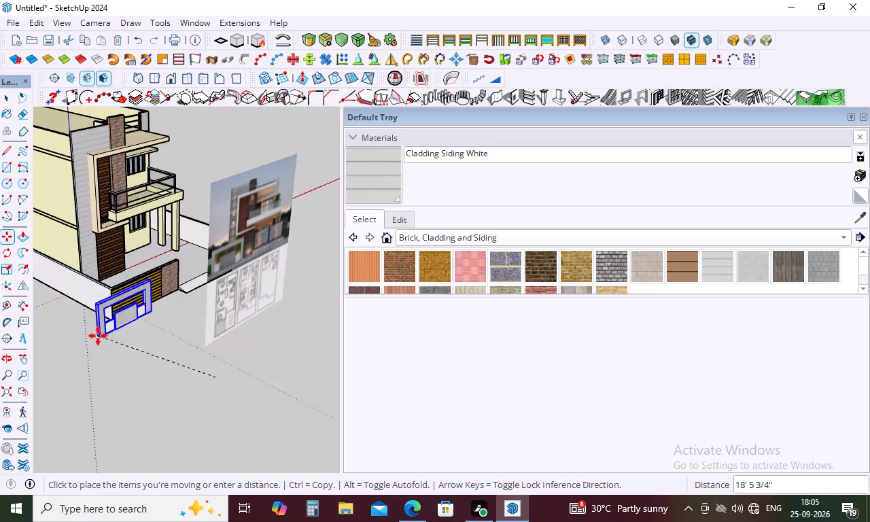
{"action": "scroll", "coordinate": [98, 336], "scroll_direction": "up", "scroll_amount": 20}
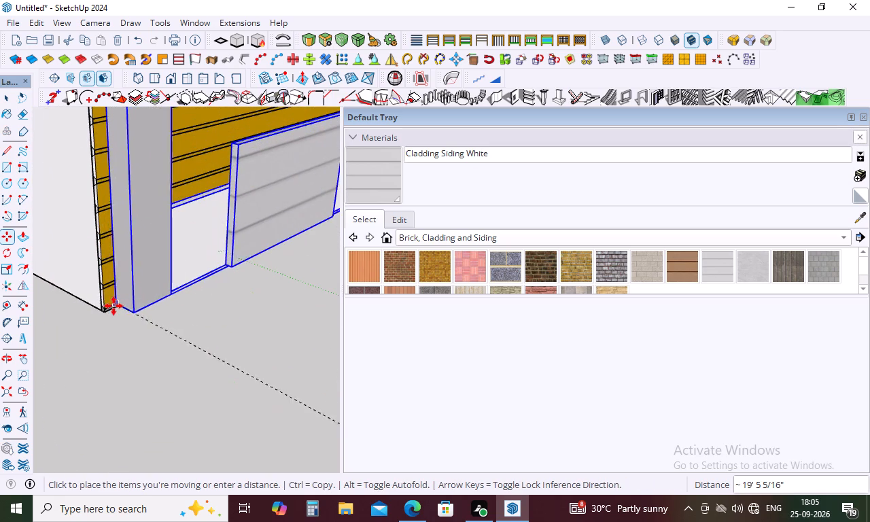
{"action": "scroll", "coordinate": [104, 303], "scroll_direction": "up", "scroll_amount": 9}
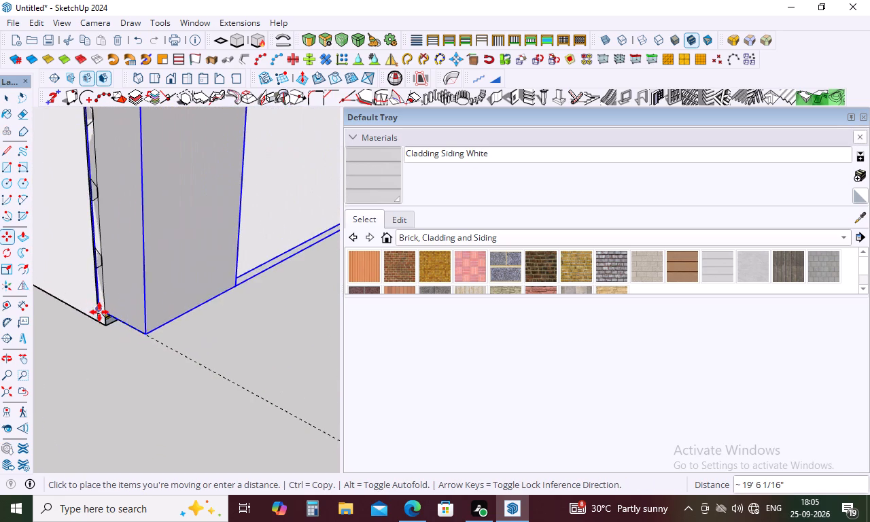
{"action": "scroll", "coordinate": [99, 312], "scroll_direction": "up", "scroll_amount": 4}
{"action": "left_click", "coordinate": [109, 334]}
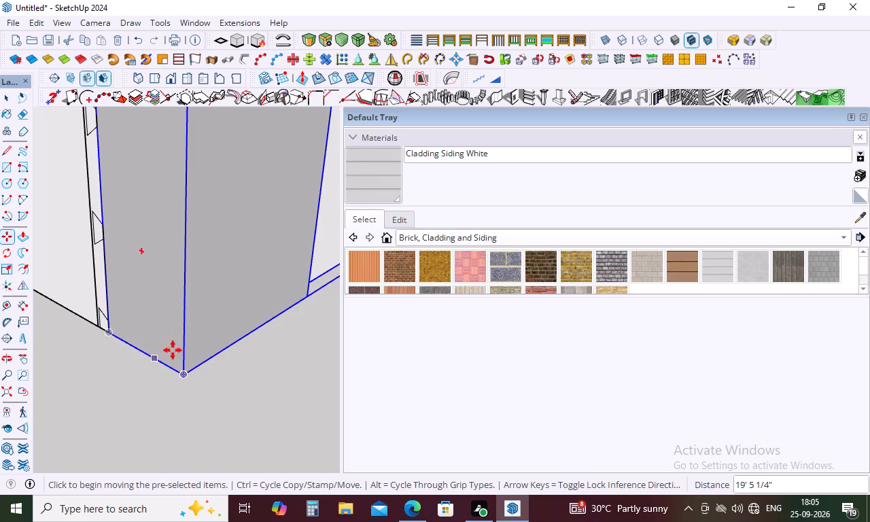
{"action": "scroll", "coordinate": [179, 336], "scroll_direction": "down", "scroll_amount": 16}
{"action": "scroll", "coordinate": [179, 320], "scroll_direction": "down", "scroll_amount": 11}
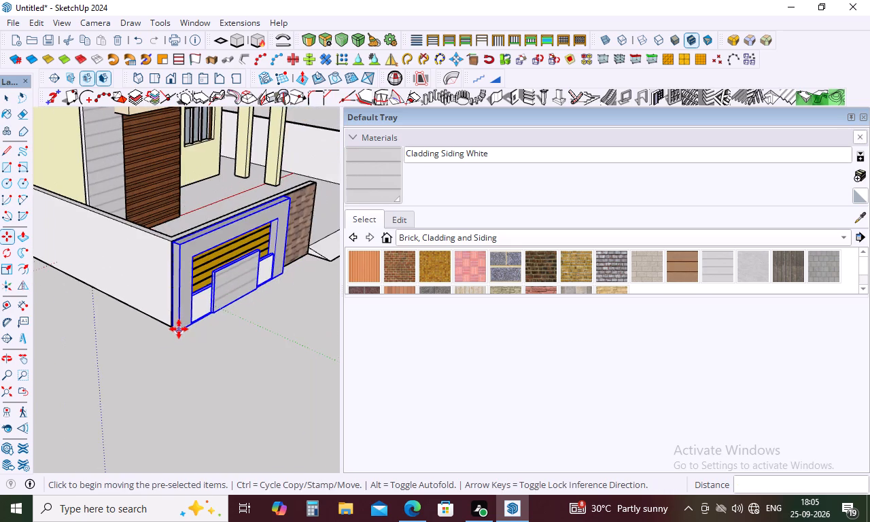
{"action": "scroll", "coordinate": [246, 324], "scroll_direction": "down", "scroll_amount": 4}
{"action": "middle_click_drag", "start_coordinate": [247, 324], "coordinate": [103, 264]}
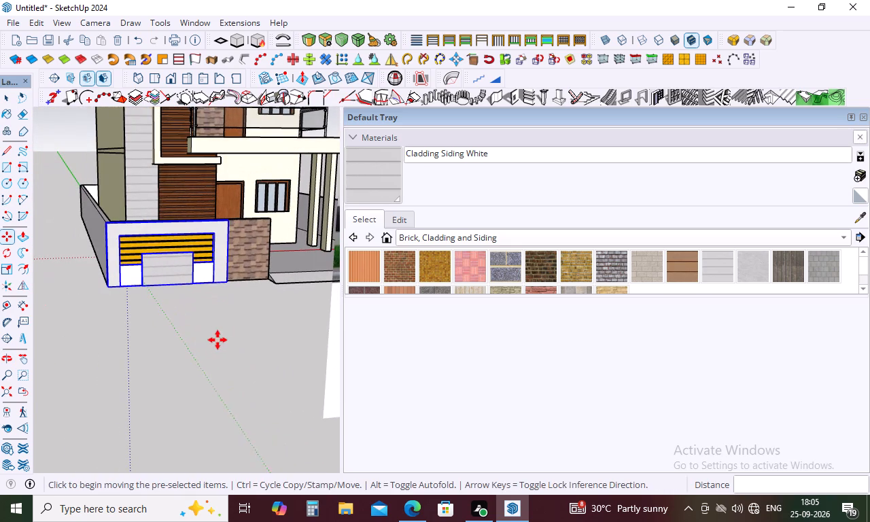
{"action": "key", "text": "space"}
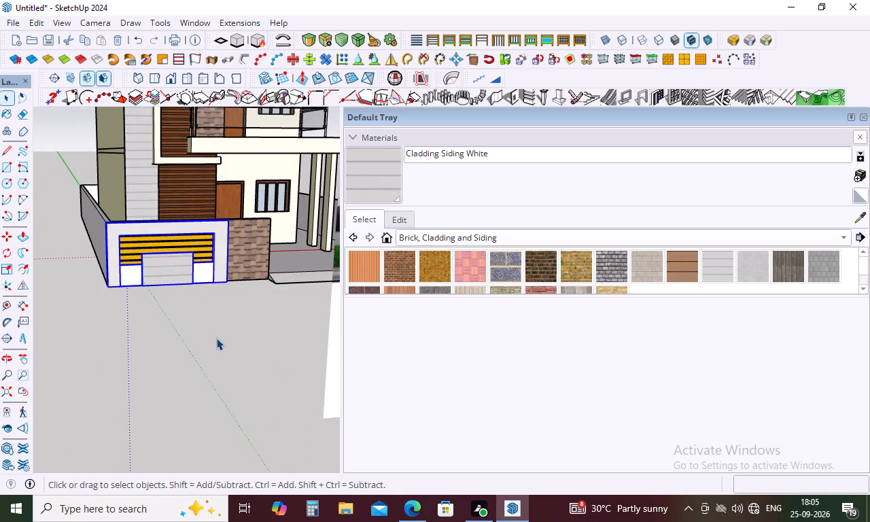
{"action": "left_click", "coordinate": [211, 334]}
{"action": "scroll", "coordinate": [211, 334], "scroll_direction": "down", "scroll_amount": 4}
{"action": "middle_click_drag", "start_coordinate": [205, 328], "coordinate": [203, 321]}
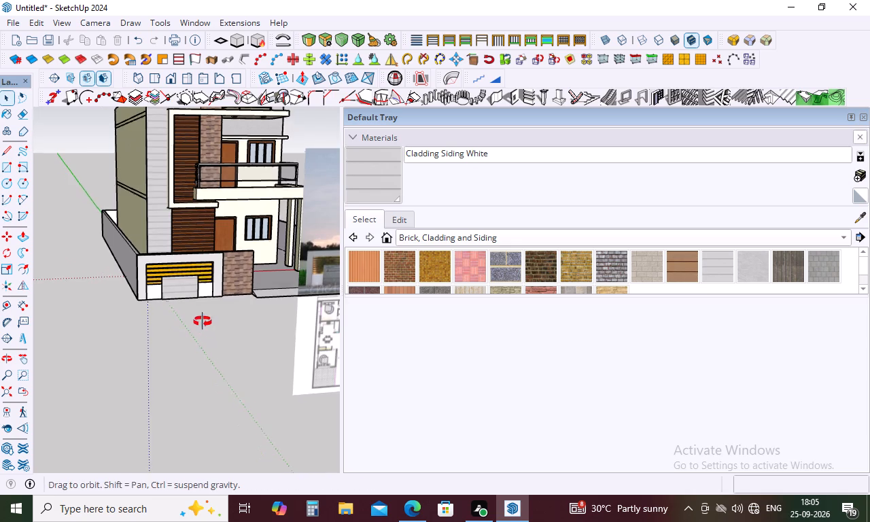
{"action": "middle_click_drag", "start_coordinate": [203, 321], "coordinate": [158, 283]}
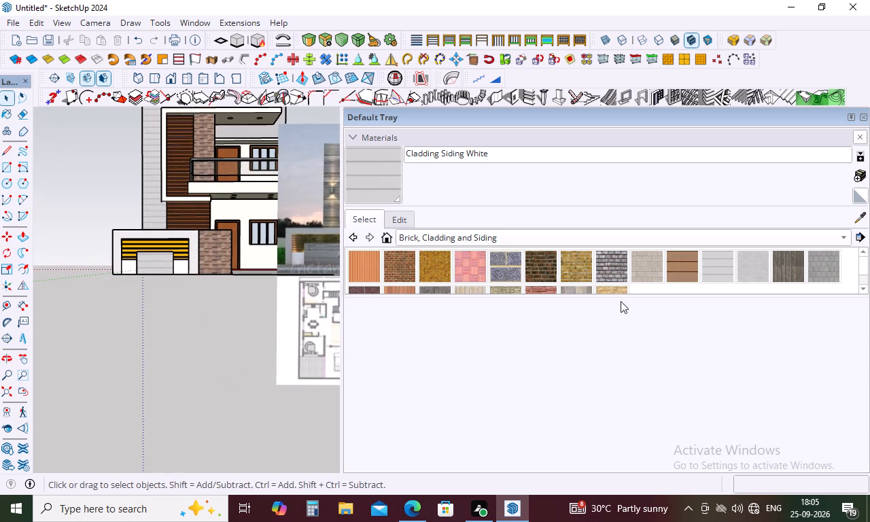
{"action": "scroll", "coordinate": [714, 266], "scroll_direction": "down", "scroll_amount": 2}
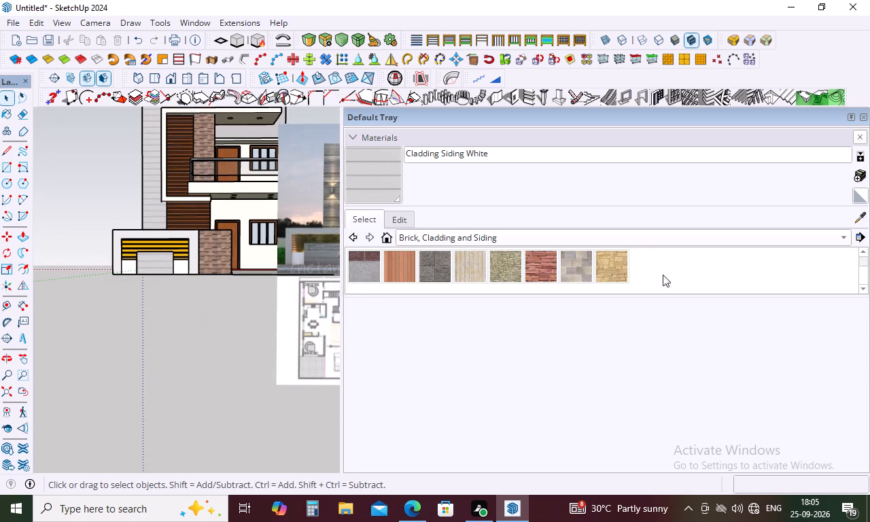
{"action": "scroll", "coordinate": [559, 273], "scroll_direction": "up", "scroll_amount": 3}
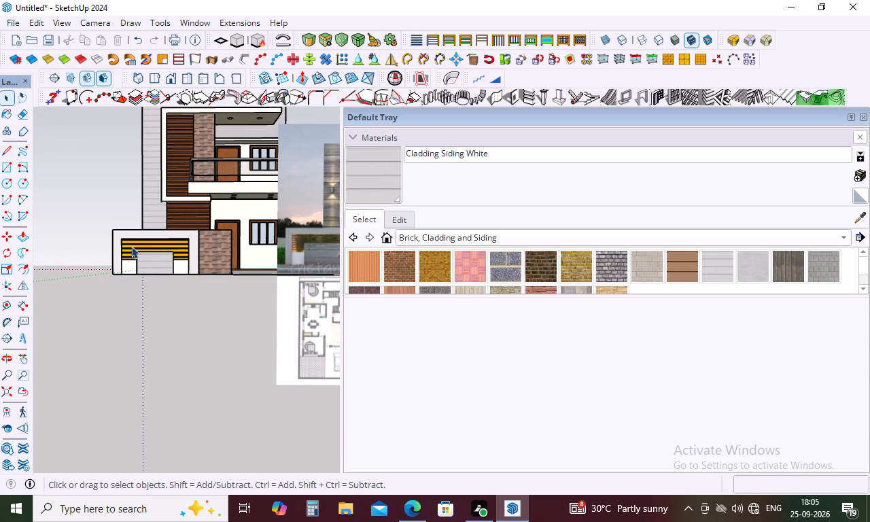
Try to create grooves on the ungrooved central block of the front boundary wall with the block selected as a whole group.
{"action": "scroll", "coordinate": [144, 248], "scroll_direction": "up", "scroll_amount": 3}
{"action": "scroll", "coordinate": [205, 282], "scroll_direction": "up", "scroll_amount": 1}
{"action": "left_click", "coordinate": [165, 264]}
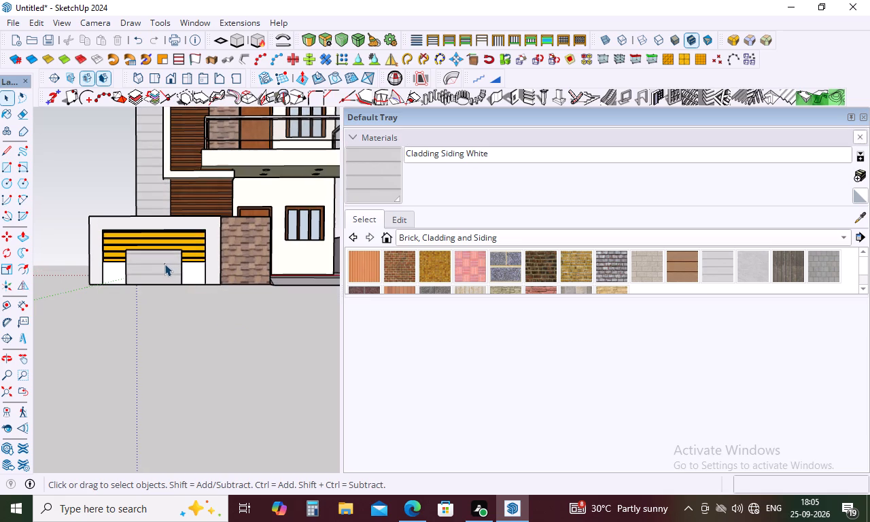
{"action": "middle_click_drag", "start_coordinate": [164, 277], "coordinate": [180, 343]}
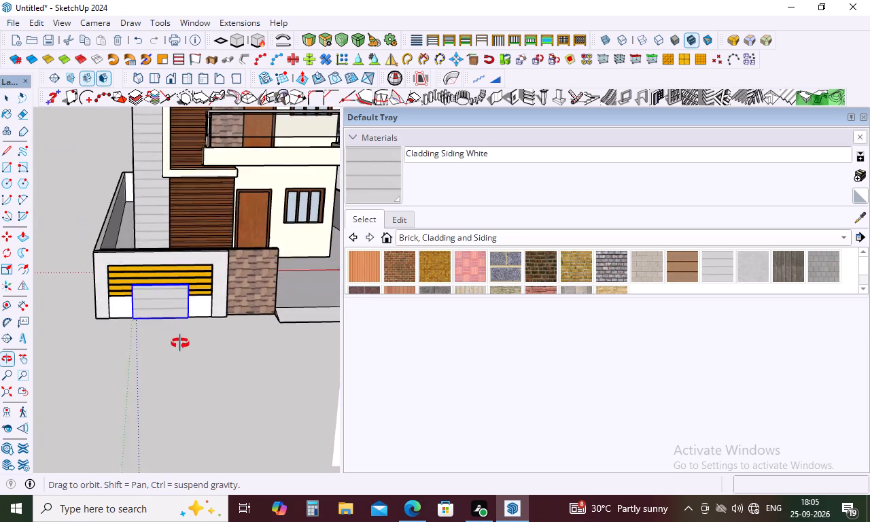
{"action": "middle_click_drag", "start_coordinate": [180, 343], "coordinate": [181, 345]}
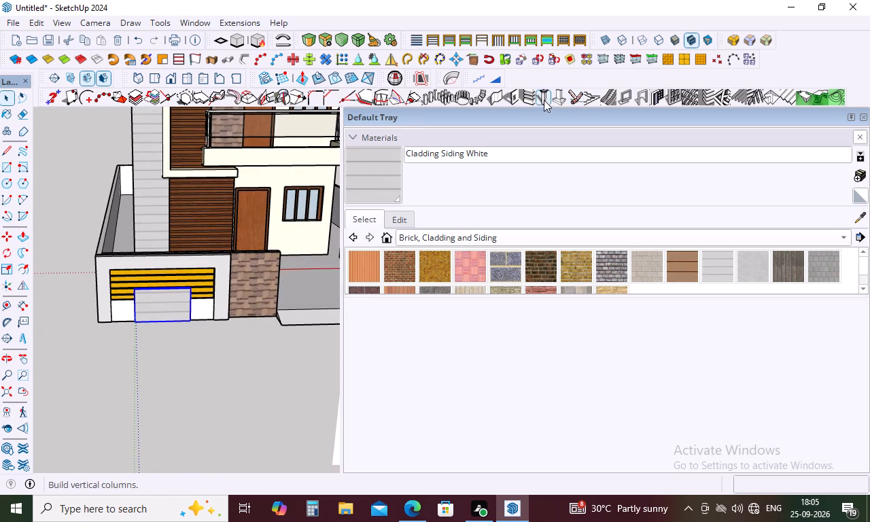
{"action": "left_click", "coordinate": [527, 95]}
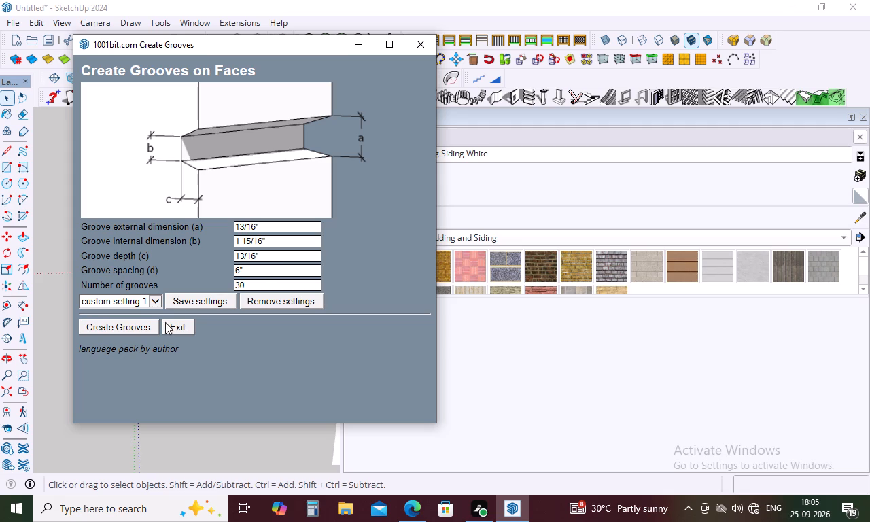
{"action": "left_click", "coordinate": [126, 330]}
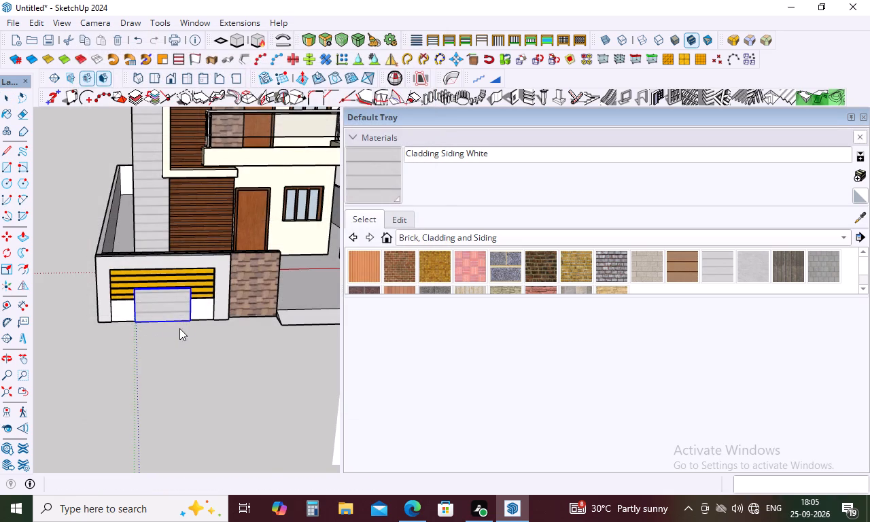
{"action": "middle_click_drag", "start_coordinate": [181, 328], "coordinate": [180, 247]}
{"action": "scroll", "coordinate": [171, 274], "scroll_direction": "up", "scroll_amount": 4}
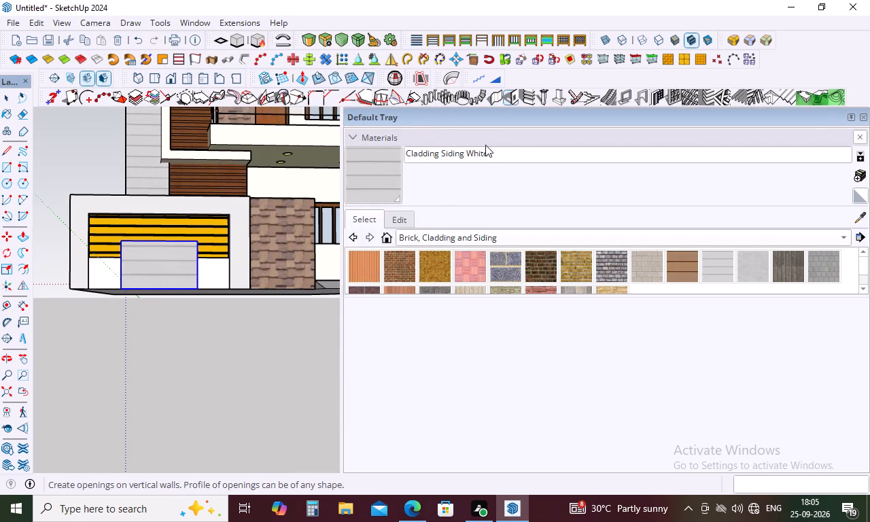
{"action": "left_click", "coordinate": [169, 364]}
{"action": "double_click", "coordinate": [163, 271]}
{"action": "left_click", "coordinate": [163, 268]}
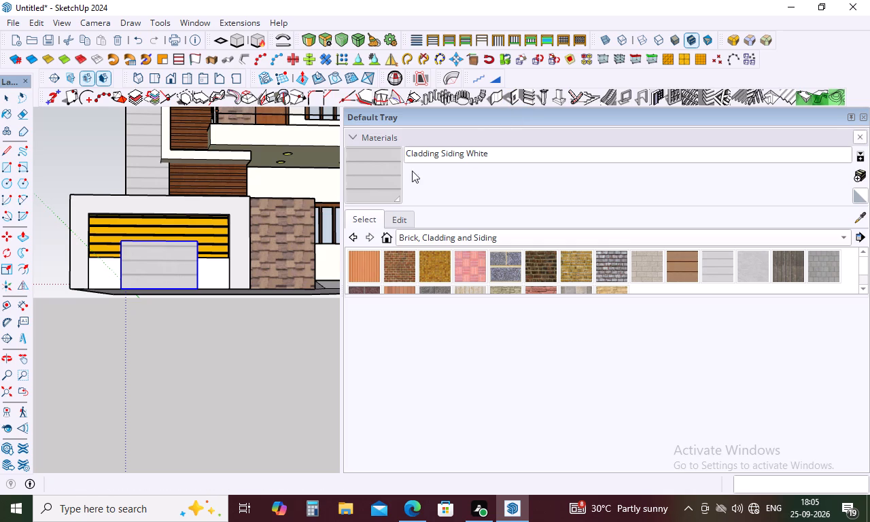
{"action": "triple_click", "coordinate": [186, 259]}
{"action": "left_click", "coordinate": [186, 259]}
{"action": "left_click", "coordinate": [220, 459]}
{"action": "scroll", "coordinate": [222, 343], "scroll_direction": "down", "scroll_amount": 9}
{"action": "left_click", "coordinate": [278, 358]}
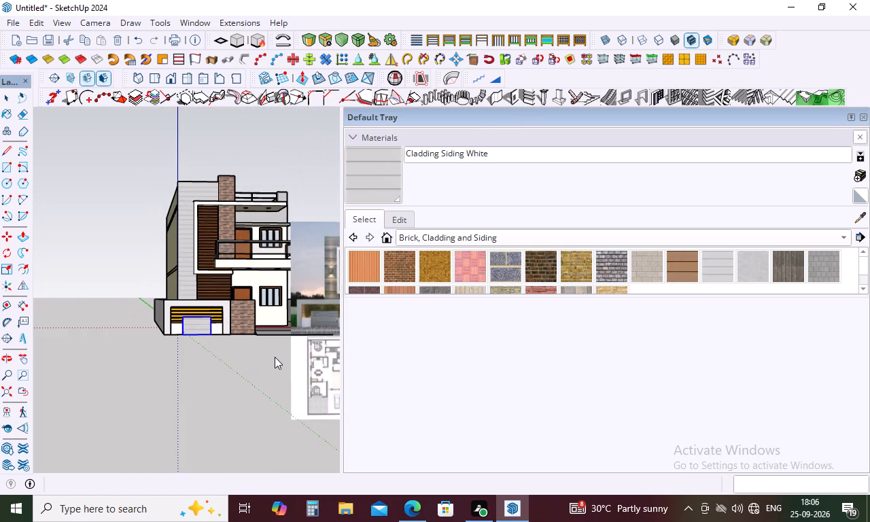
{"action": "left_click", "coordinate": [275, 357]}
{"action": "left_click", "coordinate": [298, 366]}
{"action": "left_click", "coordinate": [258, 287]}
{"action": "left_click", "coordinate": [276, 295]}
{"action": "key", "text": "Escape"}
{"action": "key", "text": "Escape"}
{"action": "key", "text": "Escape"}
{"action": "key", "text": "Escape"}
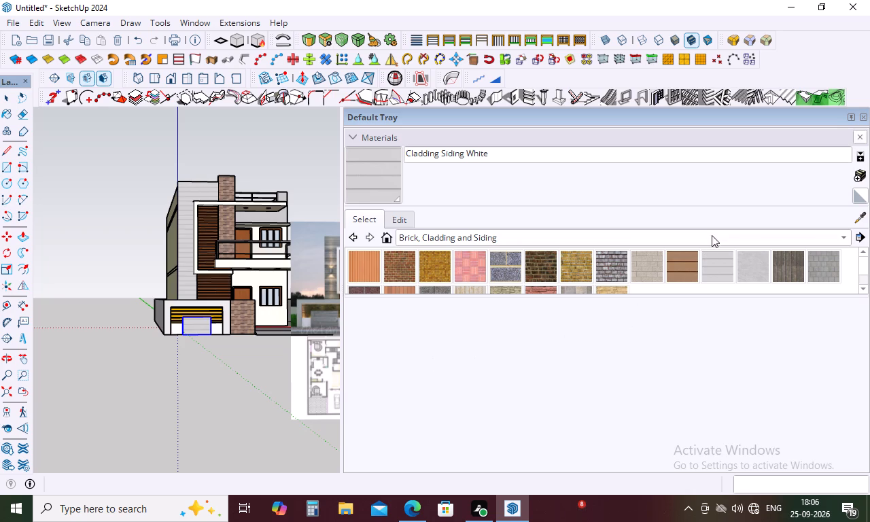
Close the Default Tray to free up the modelling area.
{"action": "left_click", "coordinate": [861, 119]}
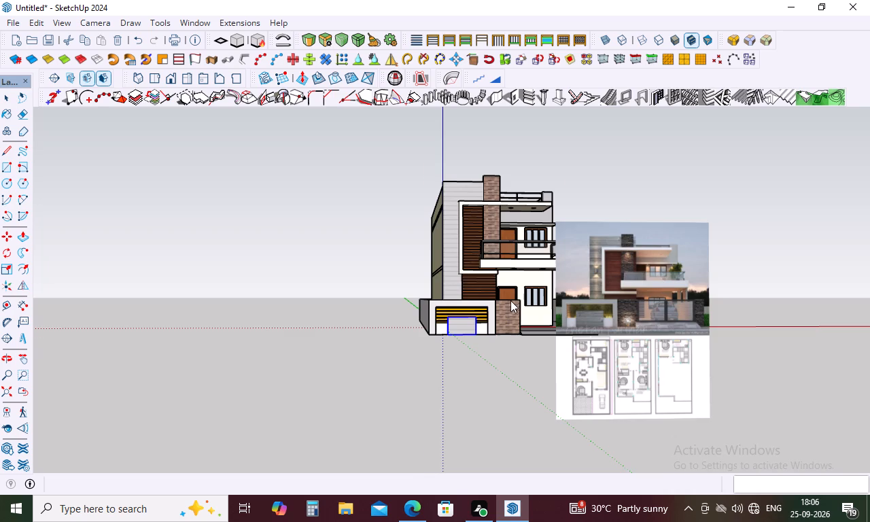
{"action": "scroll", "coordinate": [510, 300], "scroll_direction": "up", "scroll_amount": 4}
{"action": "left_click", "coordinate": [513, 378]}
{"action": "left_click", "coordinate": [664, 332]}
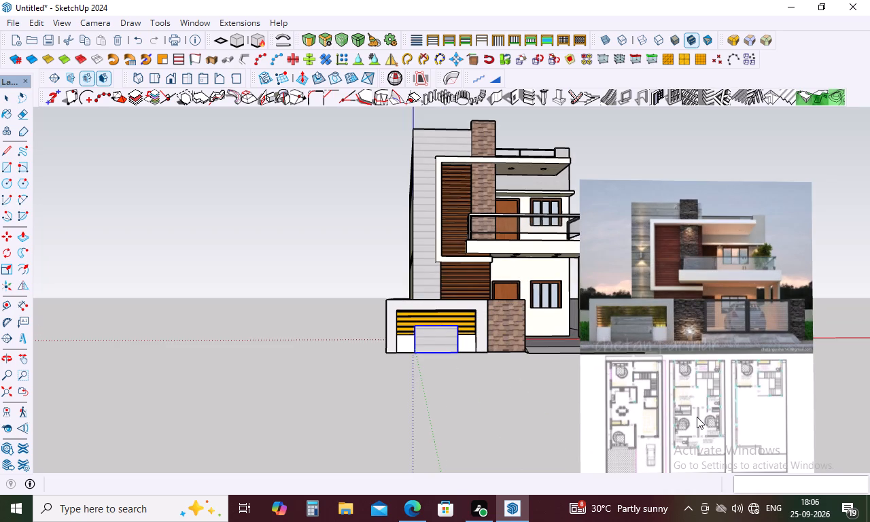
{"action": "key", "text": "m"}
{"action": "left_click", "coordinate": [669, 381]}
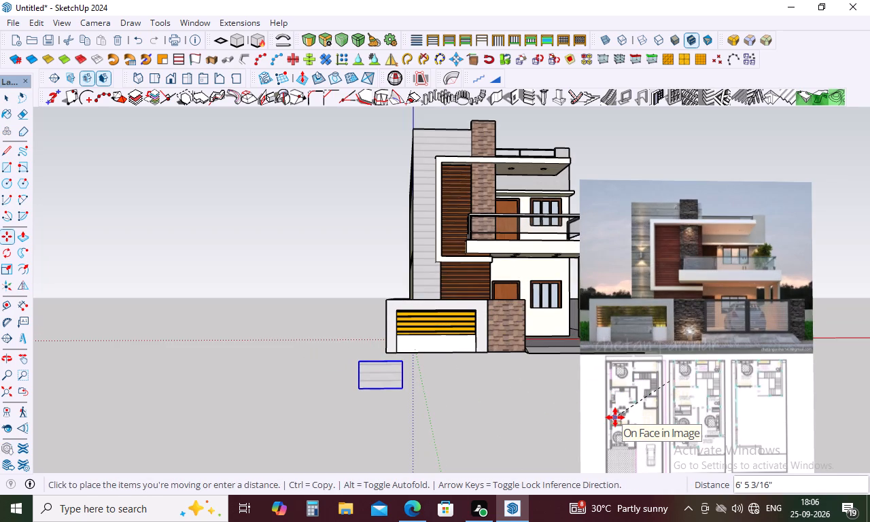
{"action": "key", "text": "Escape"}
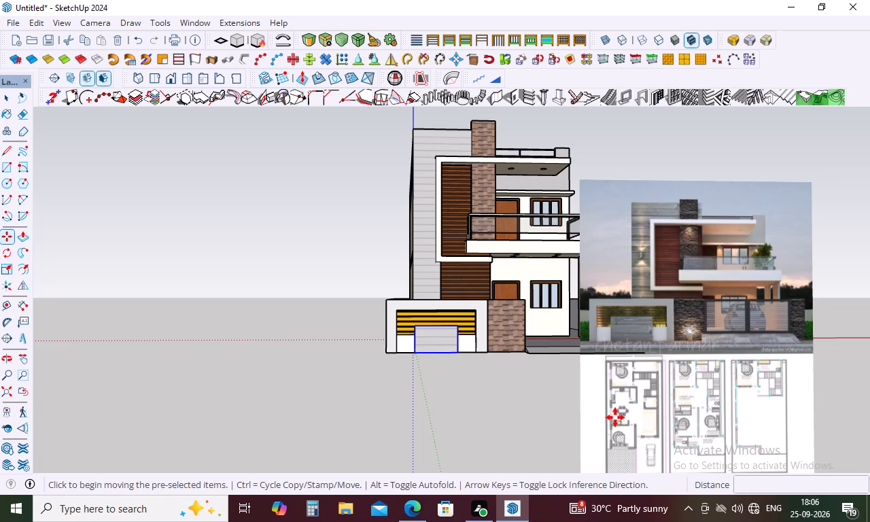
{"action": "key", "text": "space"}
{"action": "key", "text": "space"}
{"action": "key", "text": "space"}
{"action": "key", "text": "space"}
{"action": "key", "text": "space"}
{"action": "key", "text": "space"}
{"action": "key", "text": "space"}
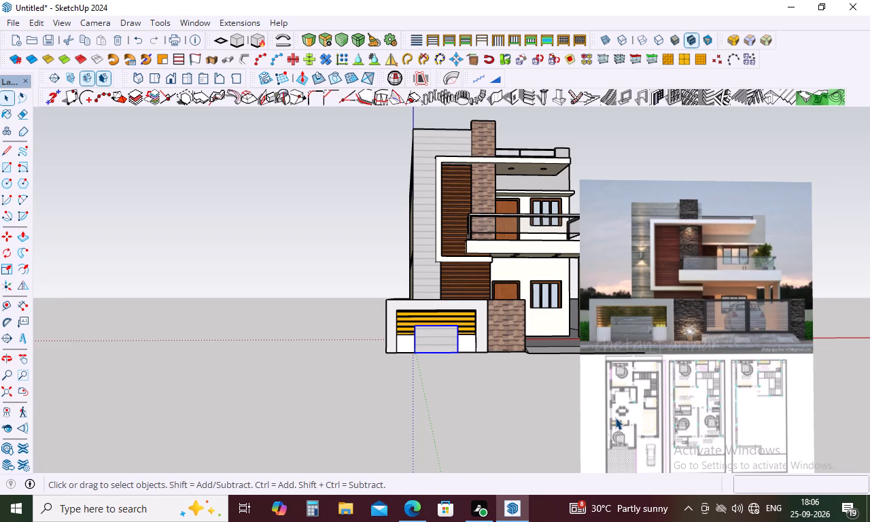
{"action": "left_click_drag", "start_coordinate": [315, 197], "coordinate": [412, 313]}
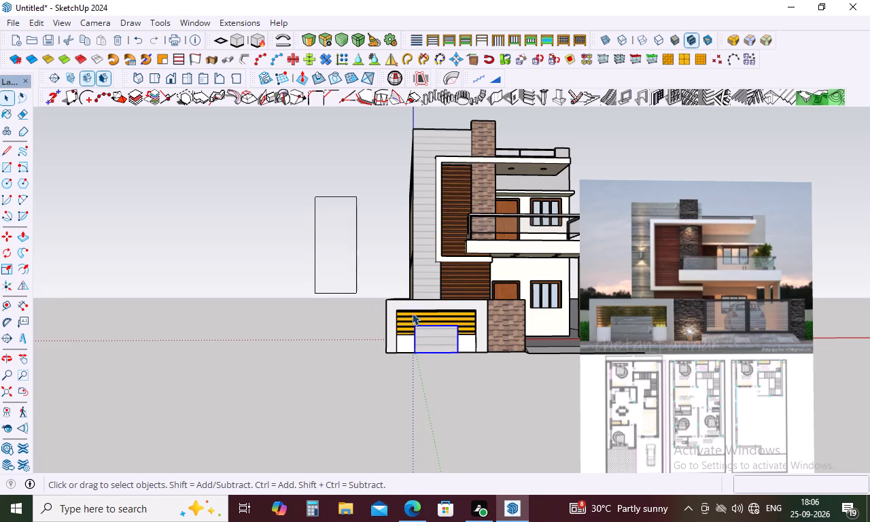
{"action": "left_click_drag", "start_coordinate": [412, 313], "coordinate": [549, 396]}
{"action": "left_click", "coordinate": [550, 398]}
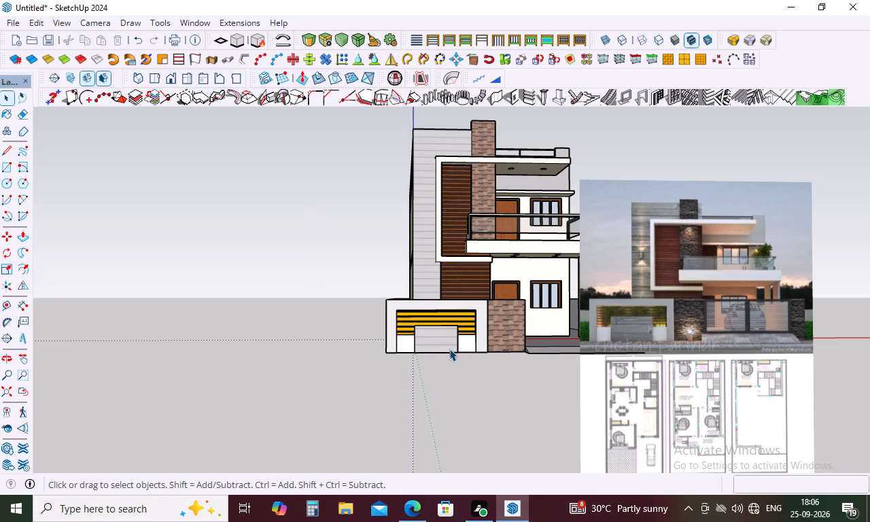
Cut grooves across the central block's front face from its bottom edge, with 6" spacing, 13/16" depth and 30 grooves, without softening edges.
{"action": "scroll", "coordinate": [449, 349], "scroll_direction": "up", "scroll_amount": 9}
{"action": "double_click", "coordinate": [440, 340]}
{"action": "left_click", "coordinate": [440, 340]}
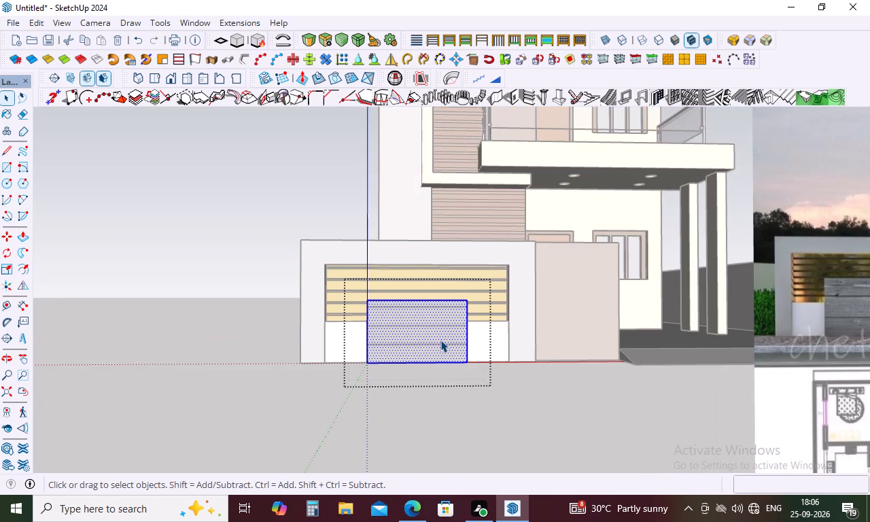
{"action": "left_click", "coordinate": [514, 103]}
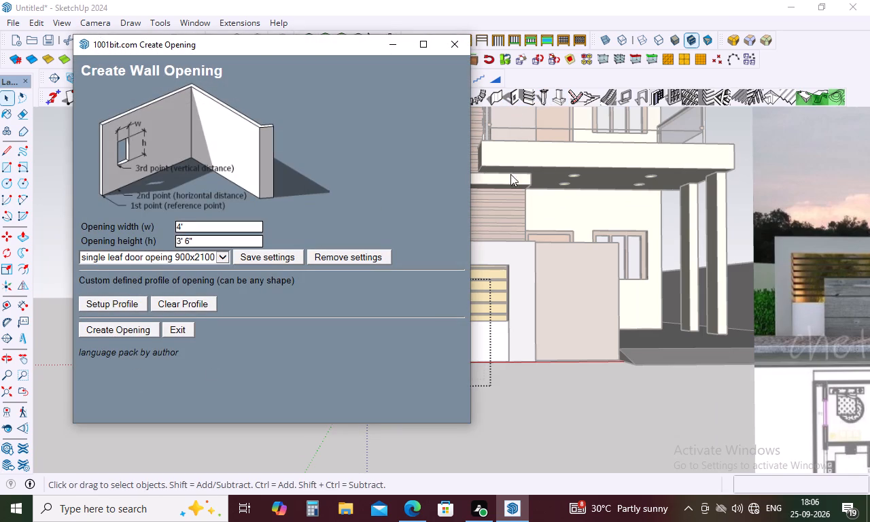
{"action": "left_click", "coordinate": [535, 174]}
{"action": "left_click", "coordinate": [446, 47]}
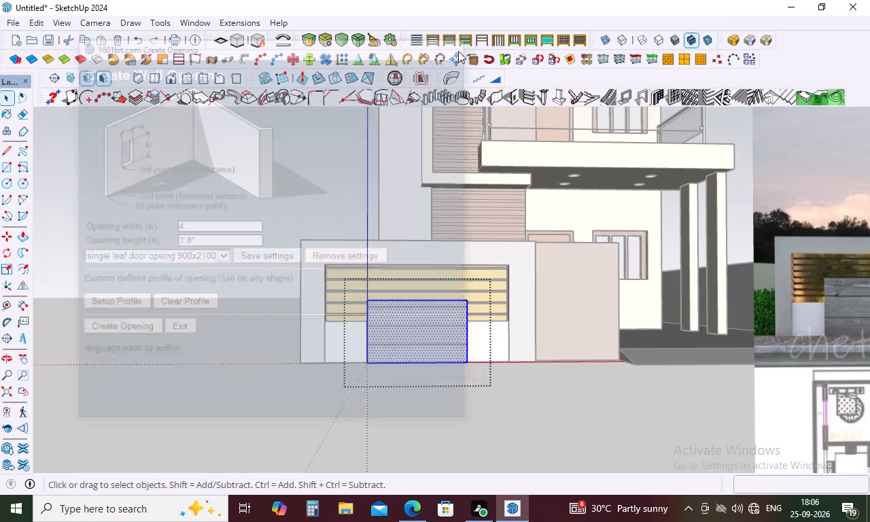
{"action": "left_click", "coordinate": [526, 95]}
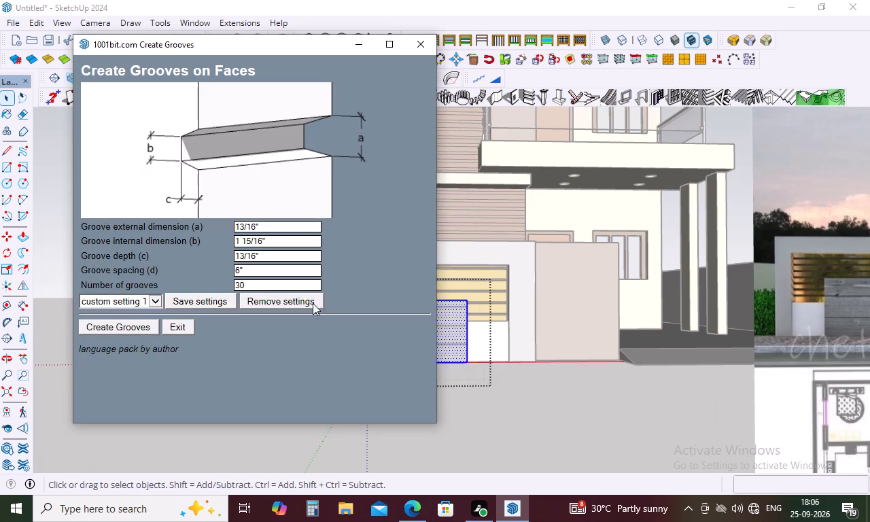
{"action": "left_click", "coordinate": [139, 330]}
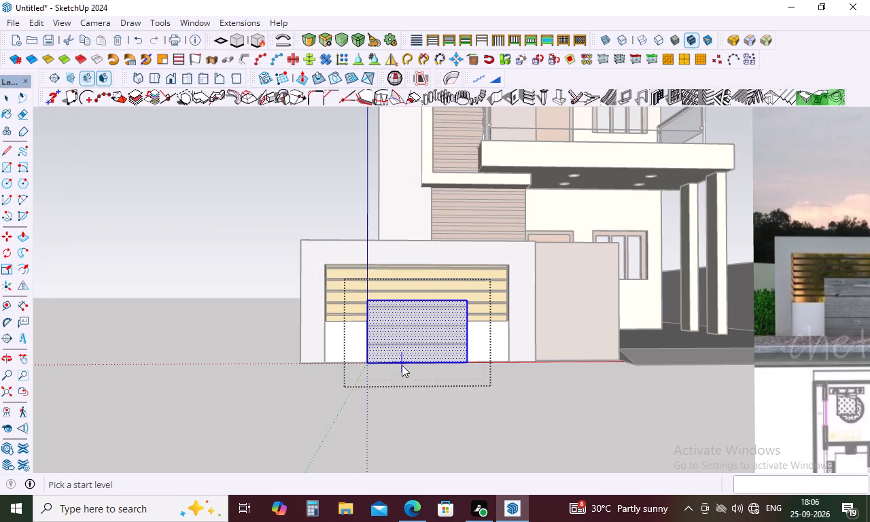
{"action": "left_click", "coordinate": [398, 362]}
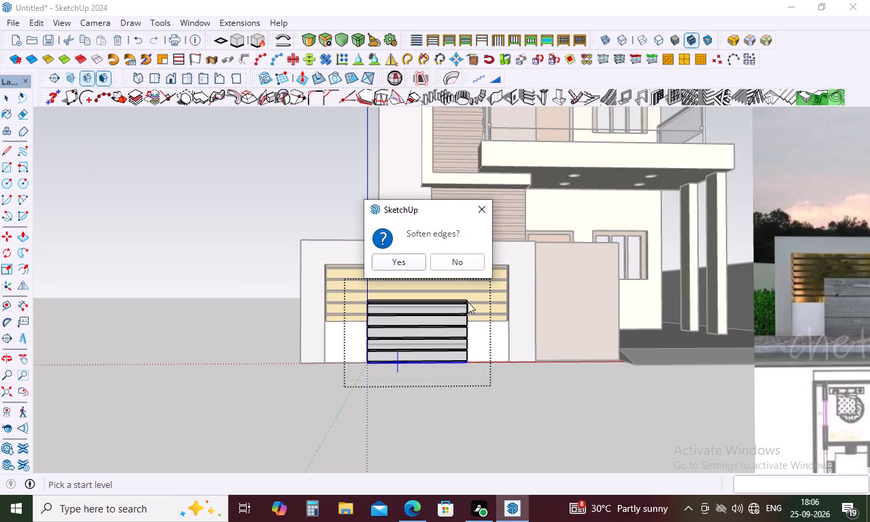
{"action": "left_click", "coordinate": [475, 205]}
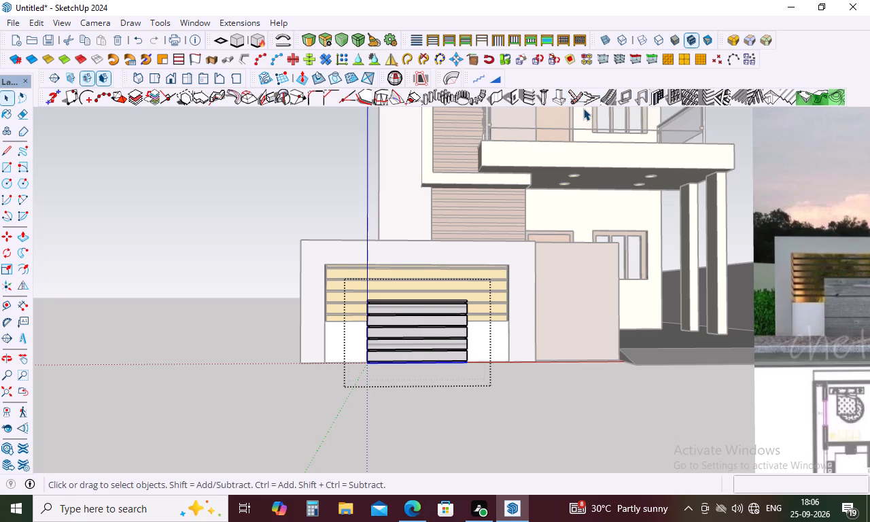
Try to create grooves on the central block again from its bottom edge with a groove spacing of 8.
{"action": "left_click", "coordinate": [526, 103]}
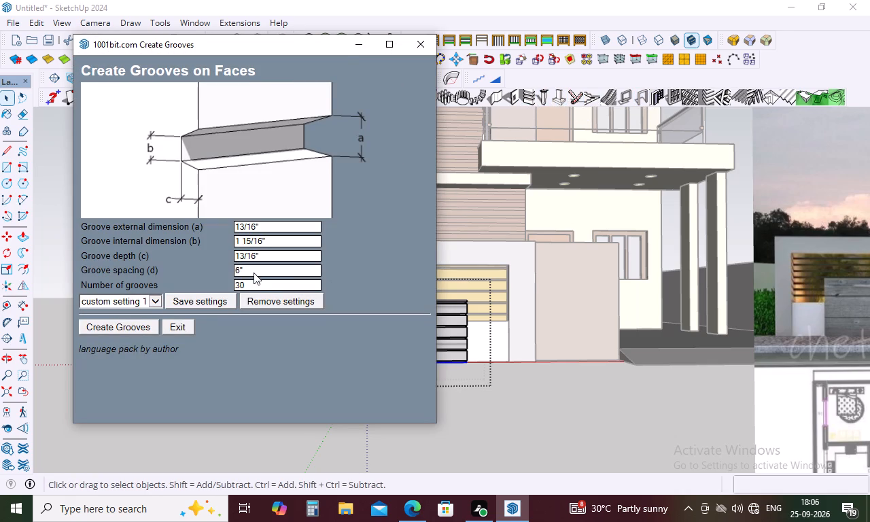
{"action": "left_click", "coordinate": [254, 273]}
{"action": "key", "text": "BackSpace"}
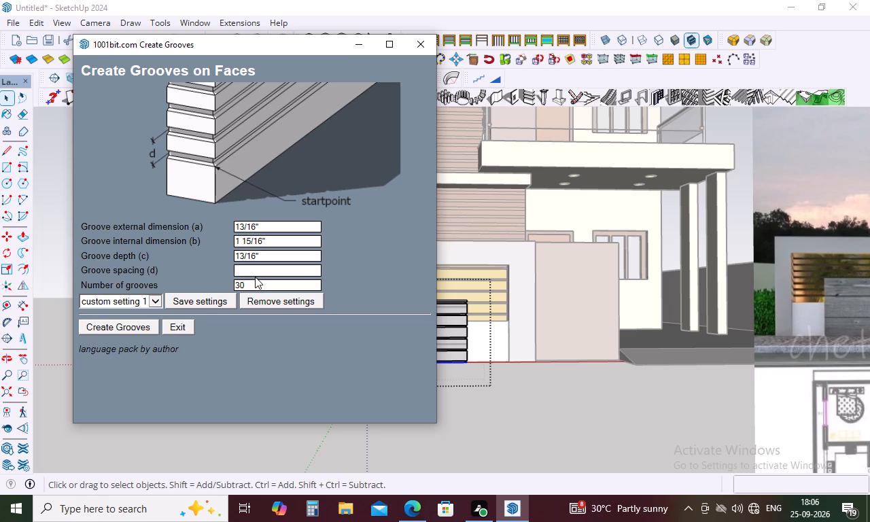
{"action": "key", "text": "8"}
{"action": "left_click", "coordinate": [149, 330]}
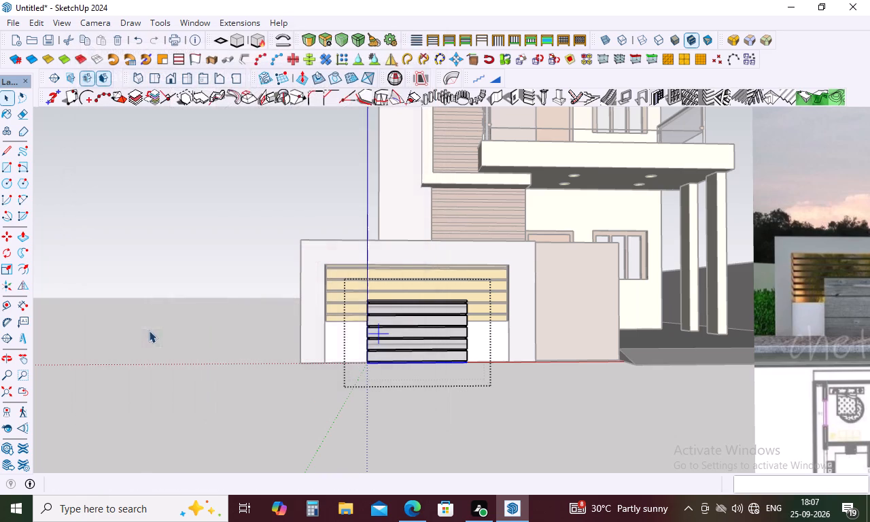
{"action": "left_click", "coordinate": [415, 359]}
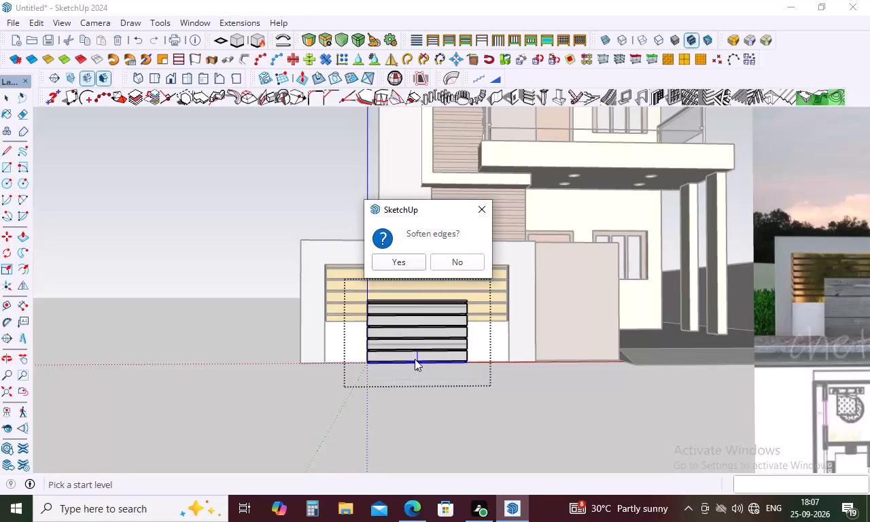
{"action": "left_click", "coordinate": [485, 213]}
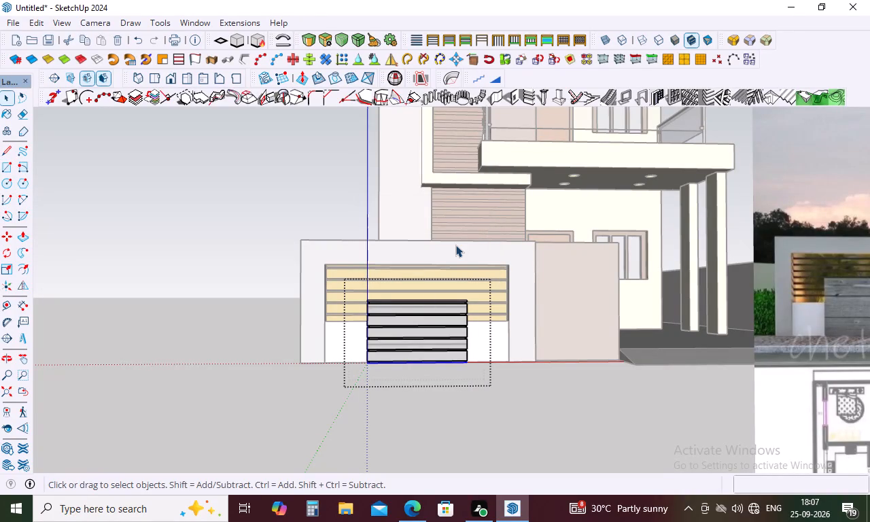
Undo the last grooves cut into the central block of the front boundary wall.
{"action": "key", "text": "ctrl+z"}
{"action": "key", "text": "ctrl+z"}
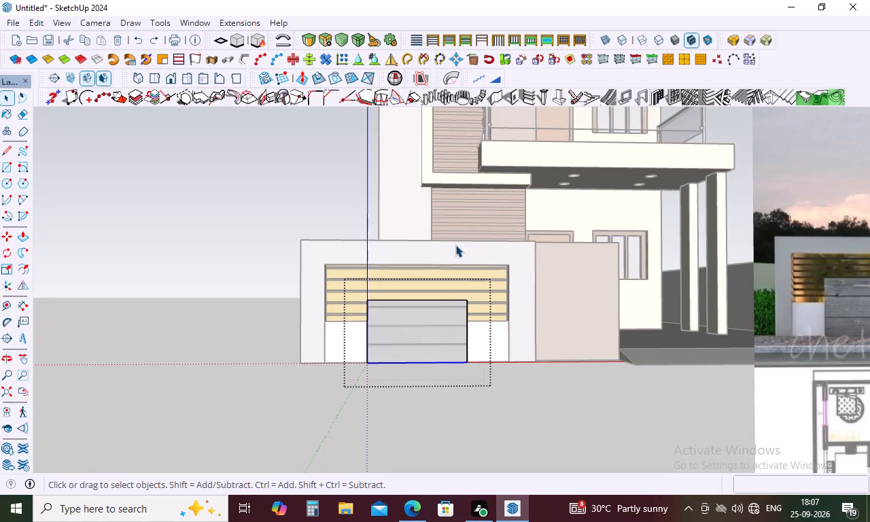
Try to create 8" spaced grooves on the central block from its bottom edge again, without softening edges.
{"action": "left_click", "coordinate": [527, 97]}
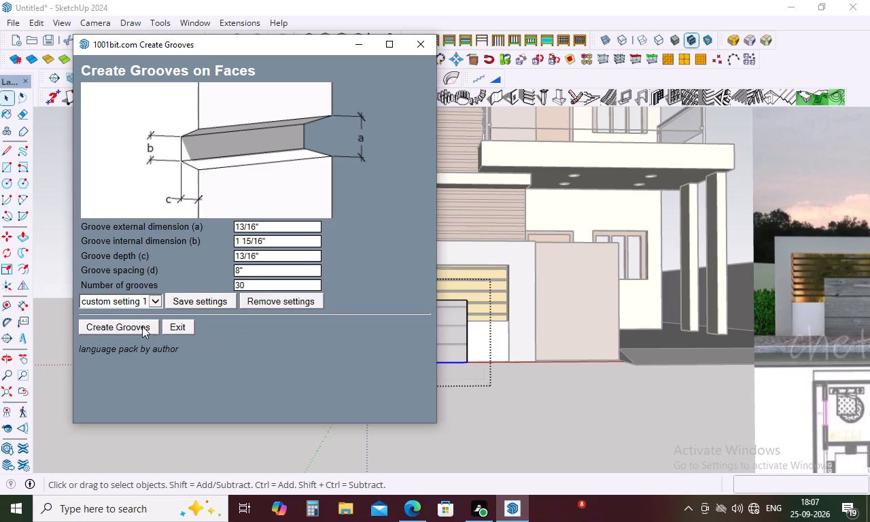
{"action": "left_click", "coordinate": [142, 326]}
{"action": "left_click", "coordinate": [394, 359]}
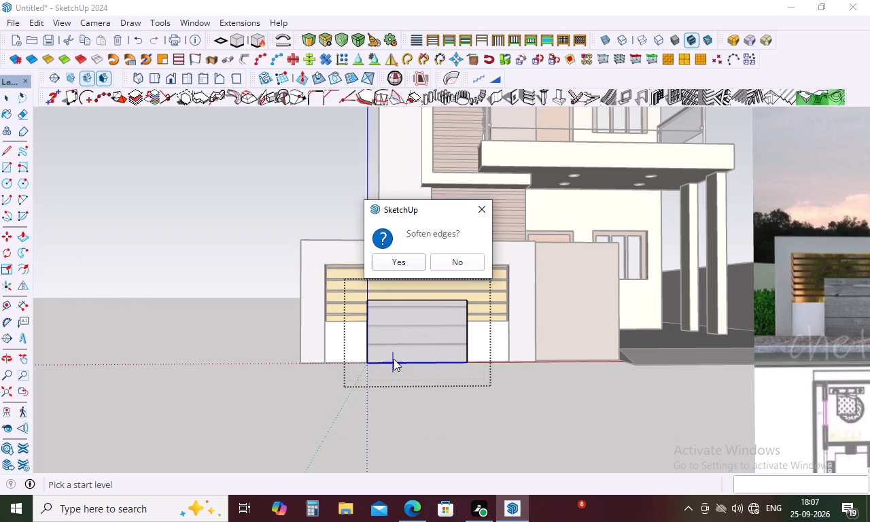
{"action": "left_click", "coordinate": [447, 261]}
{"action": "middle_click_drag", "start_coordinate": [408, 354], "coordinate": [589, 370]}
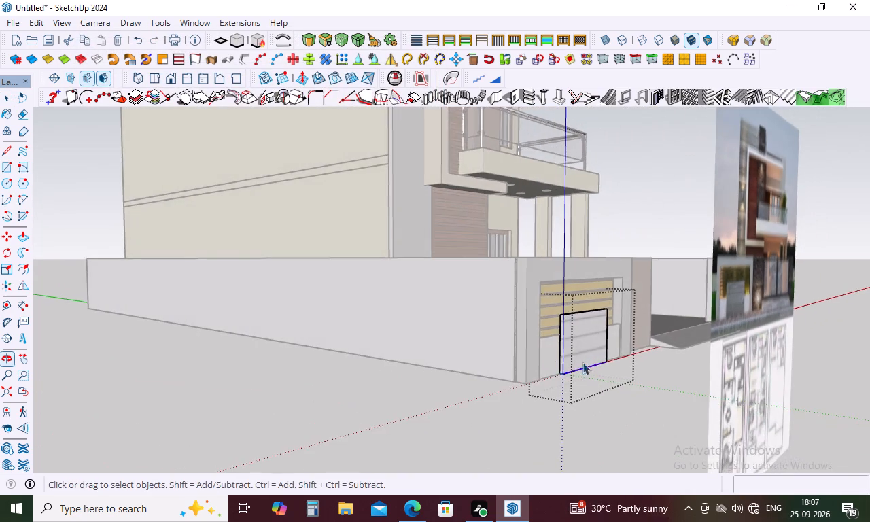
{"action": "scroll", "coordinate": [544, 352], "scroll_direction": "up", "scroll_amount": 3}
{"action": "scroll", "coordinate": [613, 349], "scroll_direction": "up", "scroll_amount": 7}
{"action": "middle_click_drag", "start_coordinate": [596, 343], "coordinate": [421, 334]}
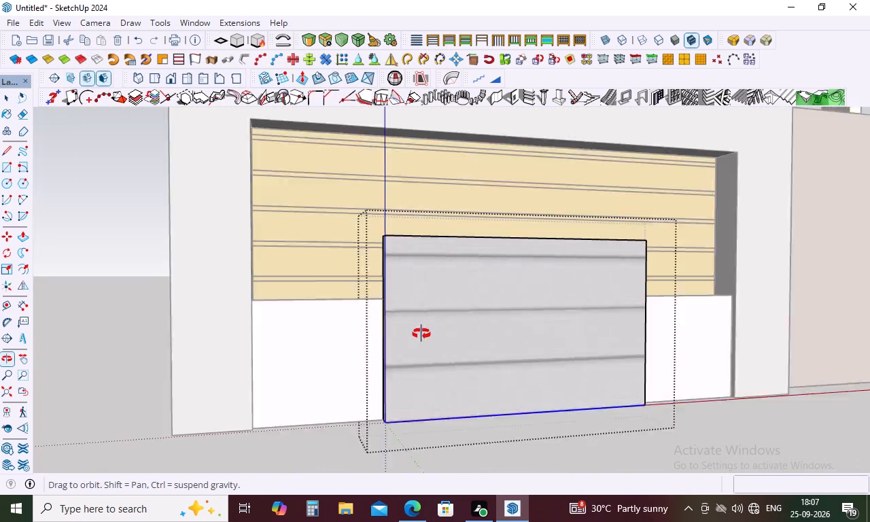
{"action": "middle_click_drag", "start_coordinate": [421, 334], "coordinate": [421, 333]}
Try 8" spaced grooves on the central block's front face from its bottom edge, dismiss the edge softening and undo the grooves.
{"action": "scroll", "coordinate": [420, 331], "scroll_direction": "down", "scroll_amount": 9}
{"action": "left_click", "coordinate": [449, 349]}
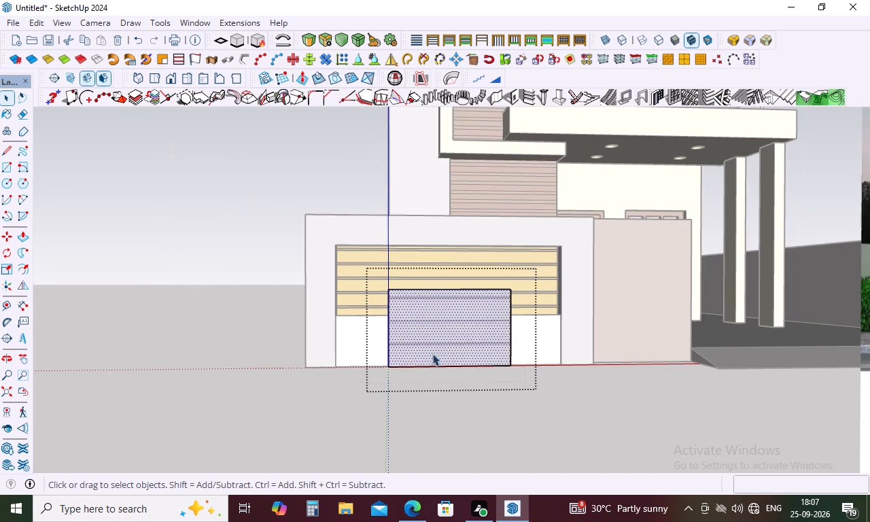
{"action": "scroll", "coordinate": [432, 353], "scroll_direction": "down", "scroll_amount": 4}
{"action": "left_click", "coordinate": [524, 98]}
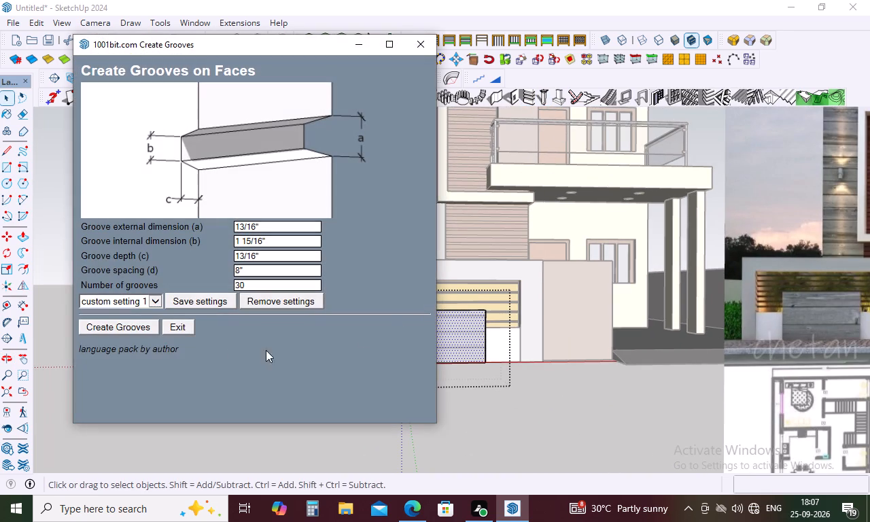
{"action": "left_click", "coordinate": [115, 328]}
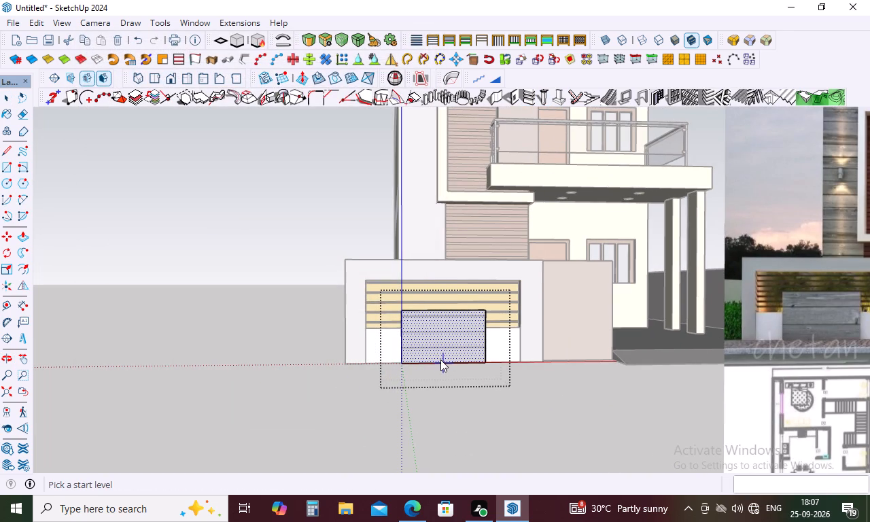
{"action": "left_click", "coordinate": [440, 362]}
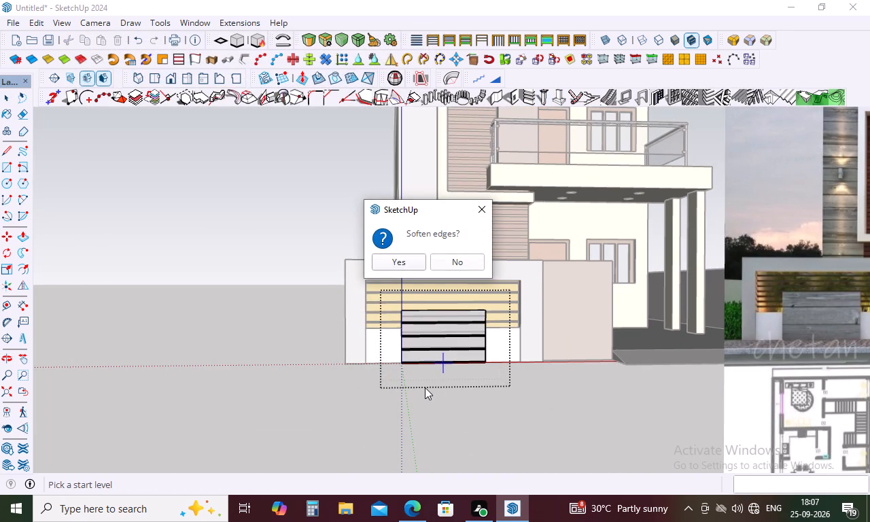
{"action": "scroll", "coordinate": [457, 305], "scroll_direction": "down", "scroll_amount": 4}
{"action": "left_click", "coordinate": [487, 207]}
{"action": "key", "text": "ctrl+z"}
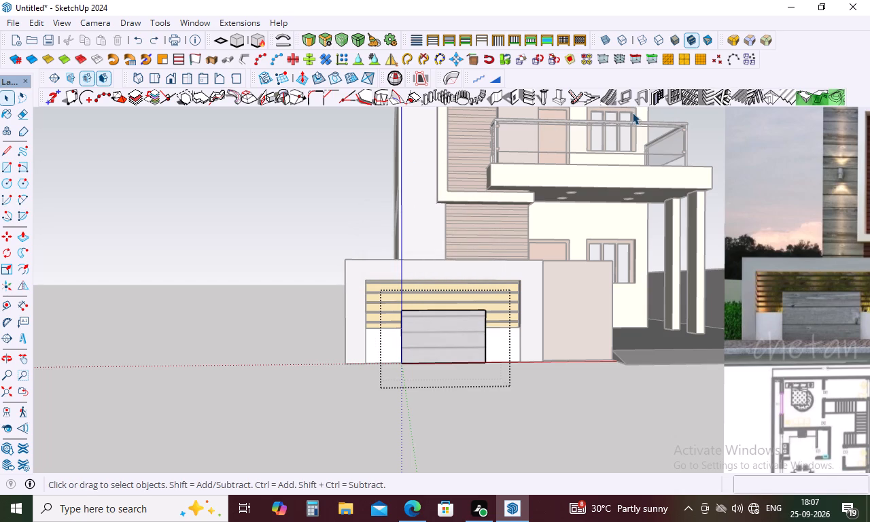
Cut grooves across the central block's front face from its bottom edge with a spacing of 10, softening the edges, and leave the block.
{"action": "left_click", "coordinate": [532, 98]}
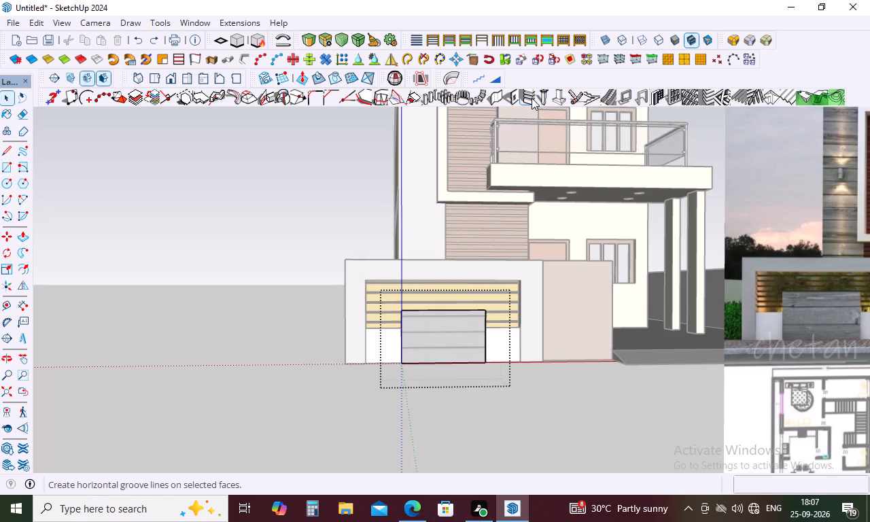
{"action": "left_click", "coordinate": [557, 210]}
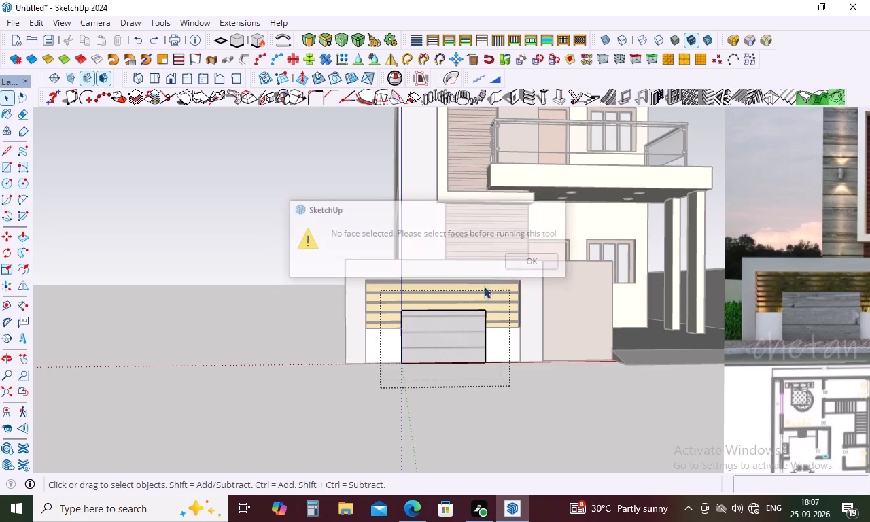
{"action": "left_click", "coordinate": [443, 338]}
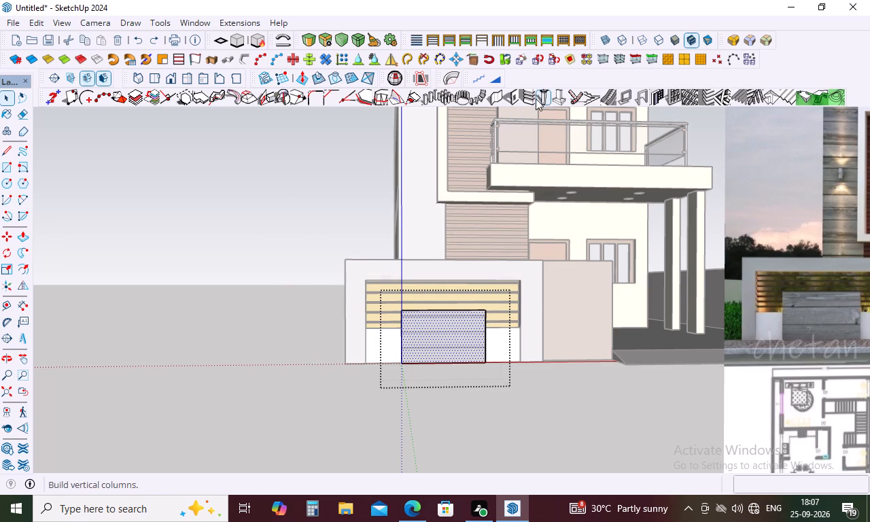
{"action": "left_click", "coordinate": [534, 97]}
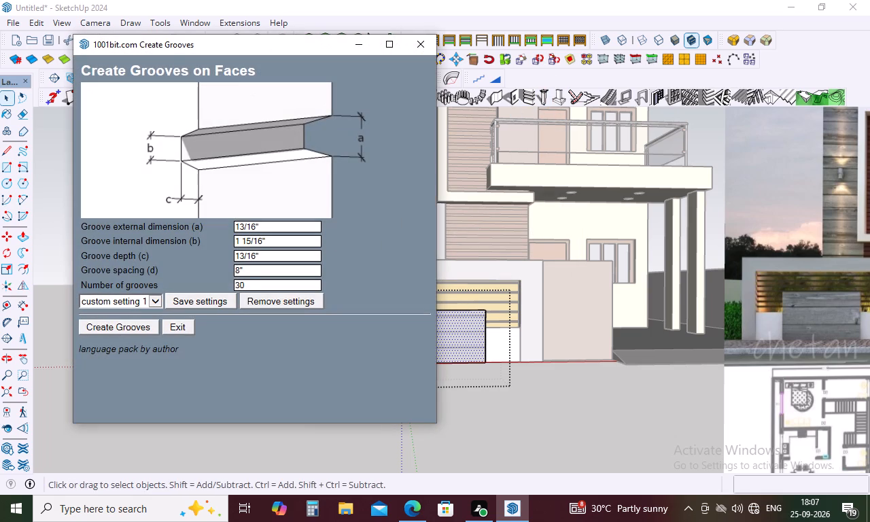
{"action": "left_click", "coordinate": [251, 269]}
{"action": "key", "text": "BackSpace"}
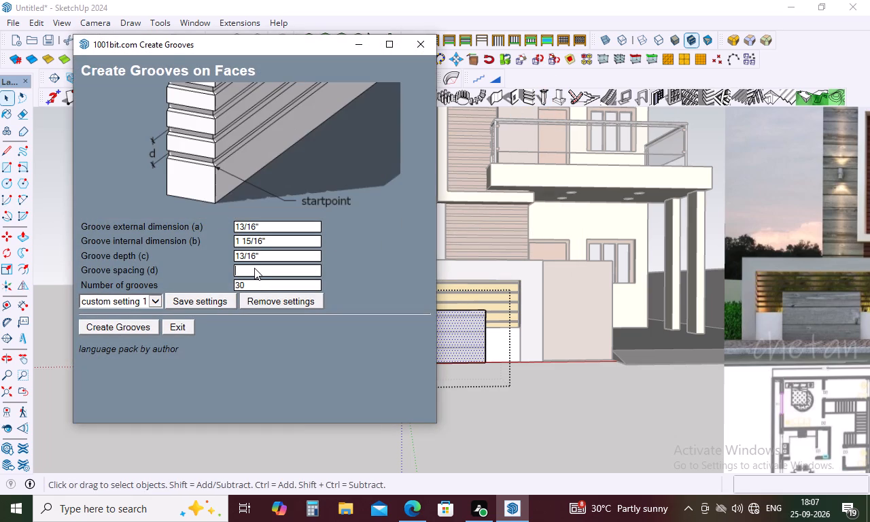
{"action": "type", "text": "10"}
{"action": "left_click", "coordinate": [136, 333]}
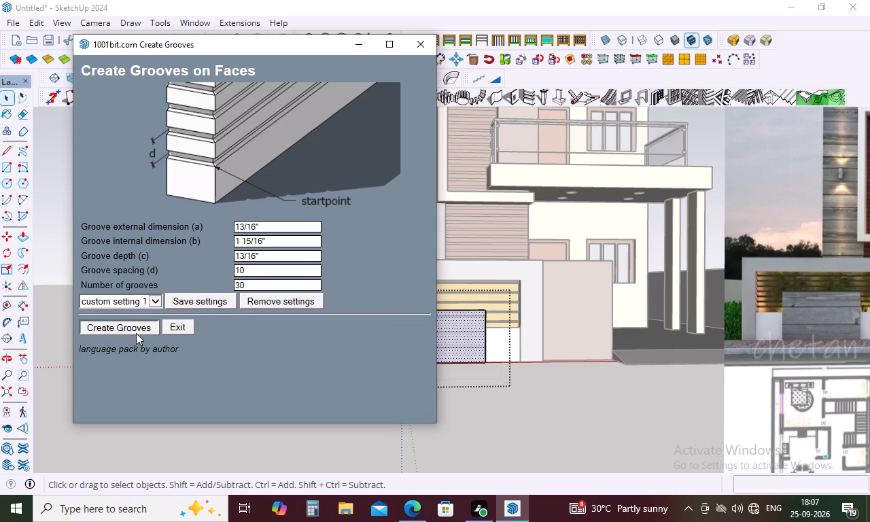
{"action": "left_click", "coordinate": [435, 364]}
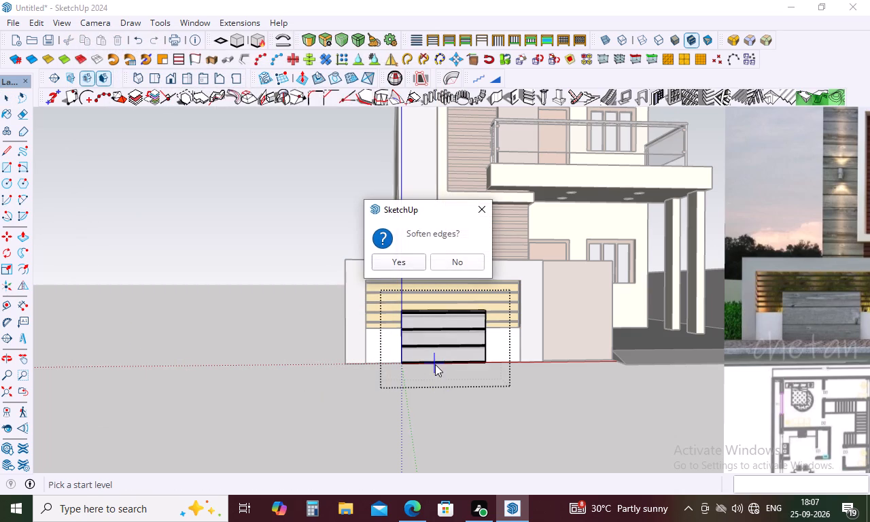
{"action": "left_click", "coordinate": [411, 265]}
{"action": "left_click", "coordinate": [541, 411]}
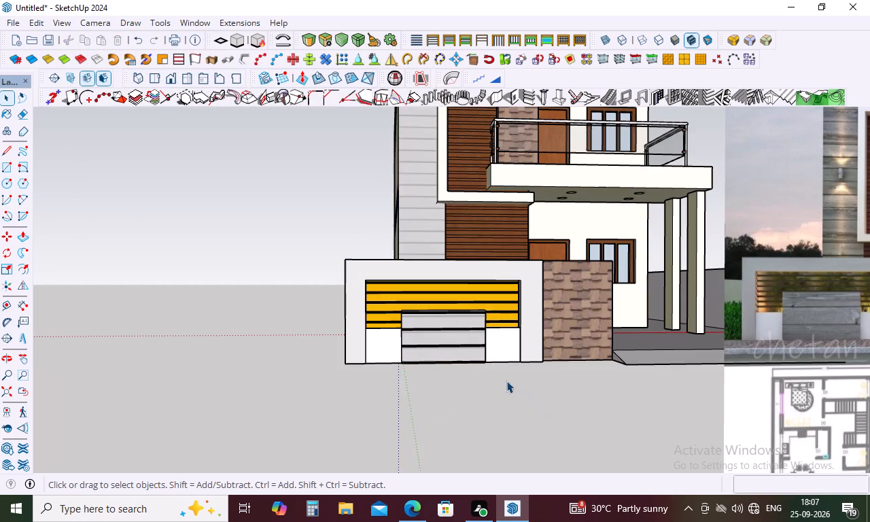
Examine the grooved central block and compare the front boundary wall with the reference image.
{"action": "scroll", "coordinate": [482, 353], "scroll_direction": "up", "scroll_amount": 12}
{"action": "scroll", "coordinate": [479, 345], "scroll_direction": "down", "scroll_amount": 4}
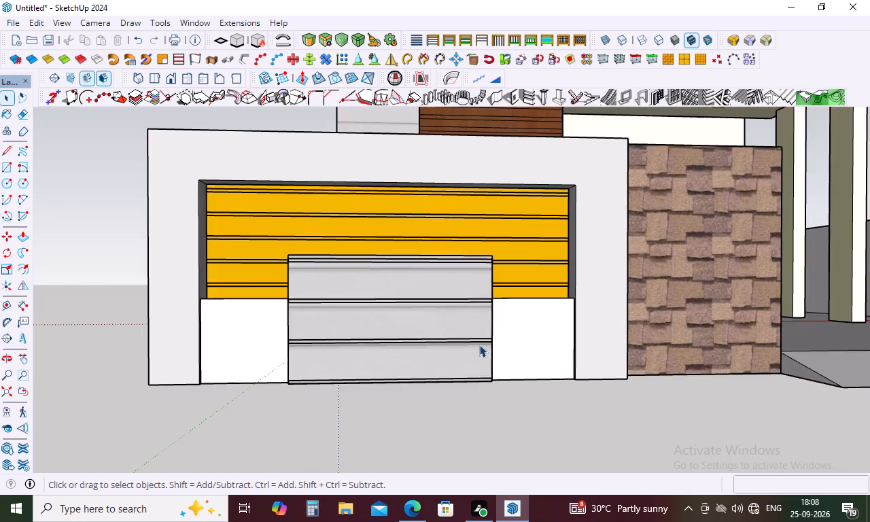
{"action": "scroll", "coordinate": [479, 345], "scroll_direction": "down", "scroll_amount": 9}
{"action": "middle_click_drag", "start_coordinate": [560, 347], "coordinate": [311, 351]}
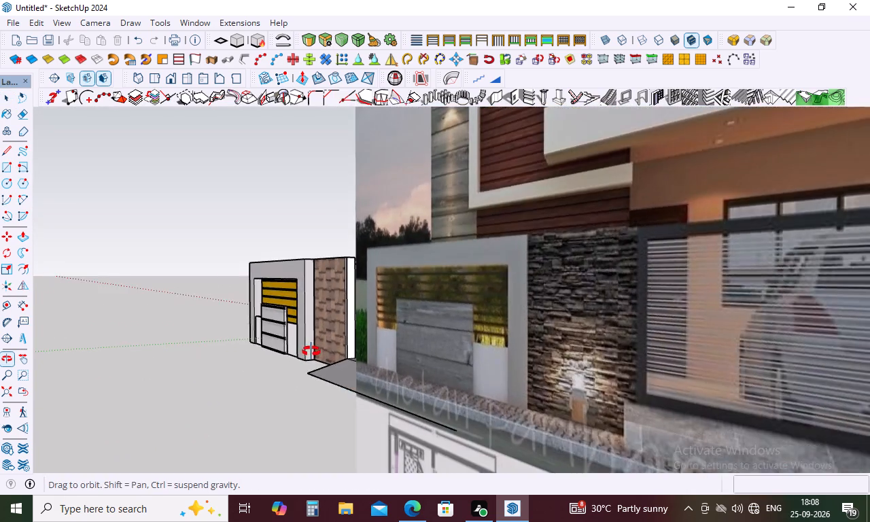
{"action": "middle_click_drag", "start_coordinate": [311, 351], "coordinate": [451, 319]}
{"action": "scroll", "coordinate": [402, 319], "scroll_direction": "down", "scroll_amount": 4}
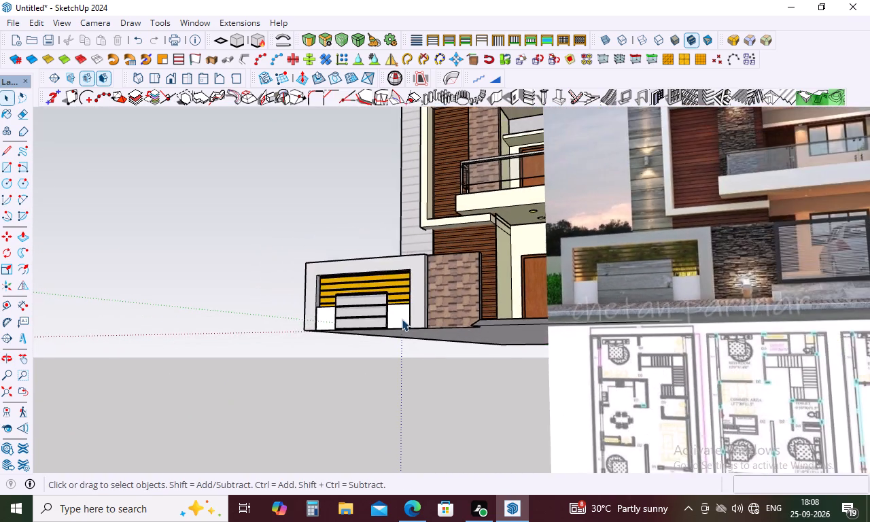
{"action": "scroll", "coordinate": [402, 319], "scroll_direction": "down", "scroll_amount": 4}
{"action": "middle_click_drag", "start_coordinate": [409, 327], "coordinate": [501, 350]}
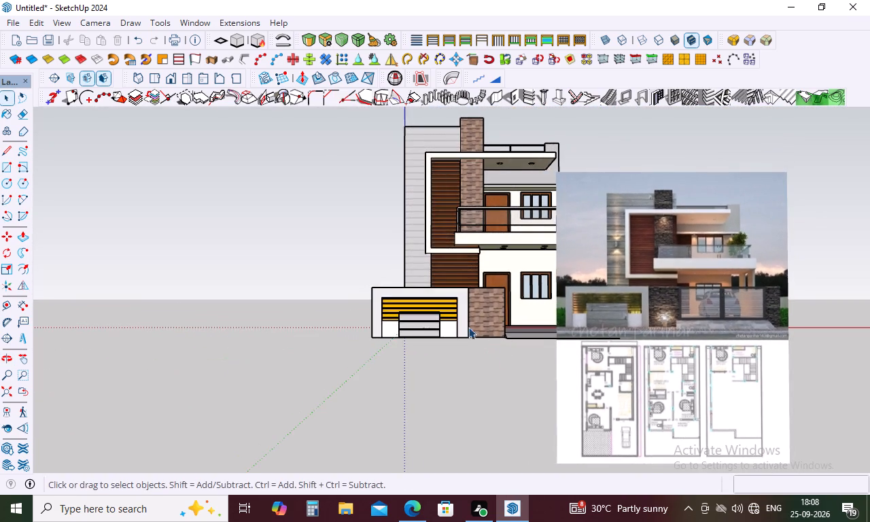
{"action": "scroll", "coordinate": [441, 312], "scroll_direction": "down", "scroll_amount": 4}
{"action": "left_click", "coordinate": [462, 347]}
{"action": "scroll", "coordinate": [453, 318], "scroll_direction": "up", "scroll_amount": 4}
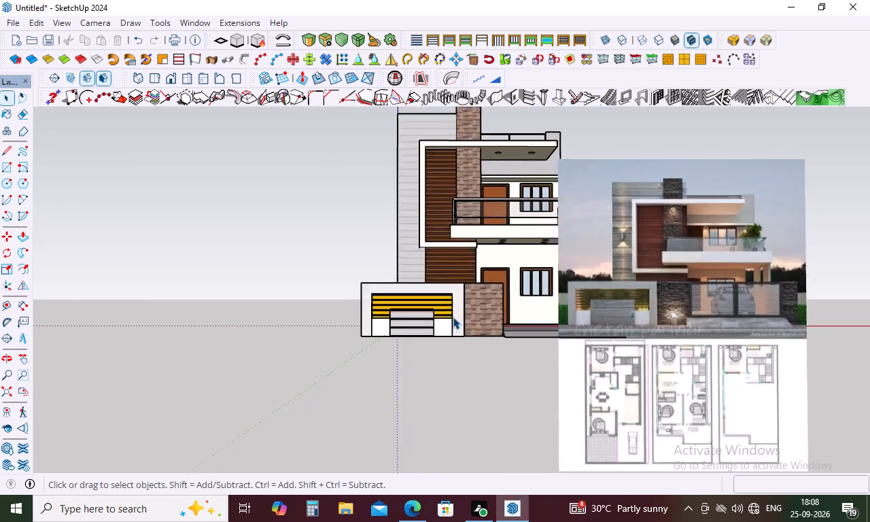
{"action": "scroll", "coordinate": [452, 315], "scroll_direction": "up", "scroll_amount": 6}
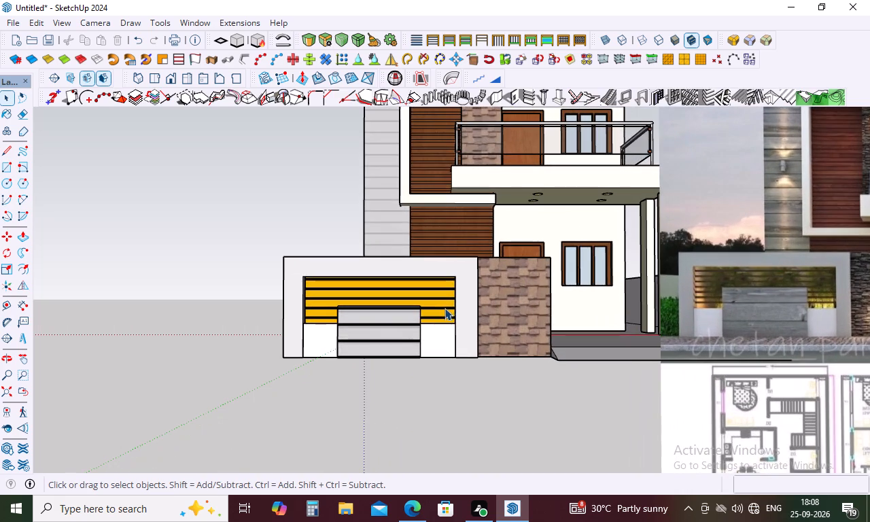
Look through the Brick, Carpet and Asphalt and Concrete material collections for a finish for the front boundary wall's frame.
{"action": "left_click", "coordinate": [464, 299]}
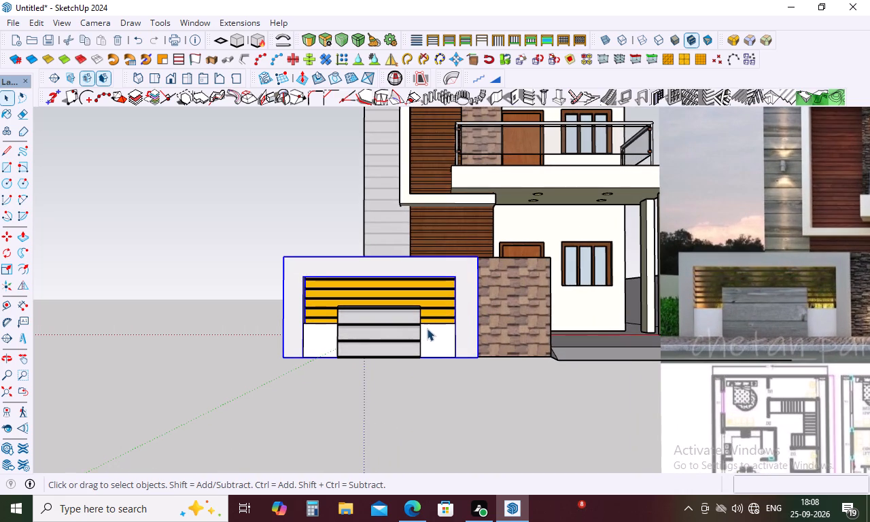
{"action": "key", "text": "b"}
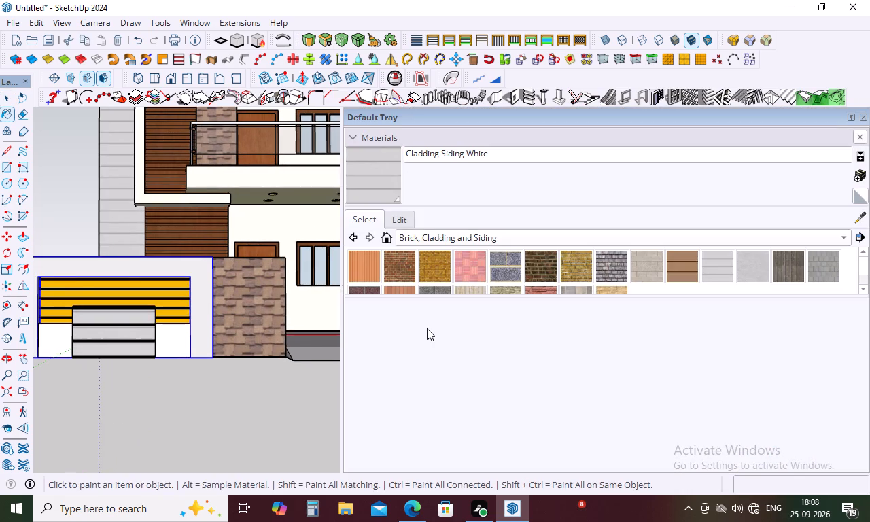
{"action": "scroll", "coordinate": [489, 251], "scroll_direction": "down", "scroll_amount": 4}
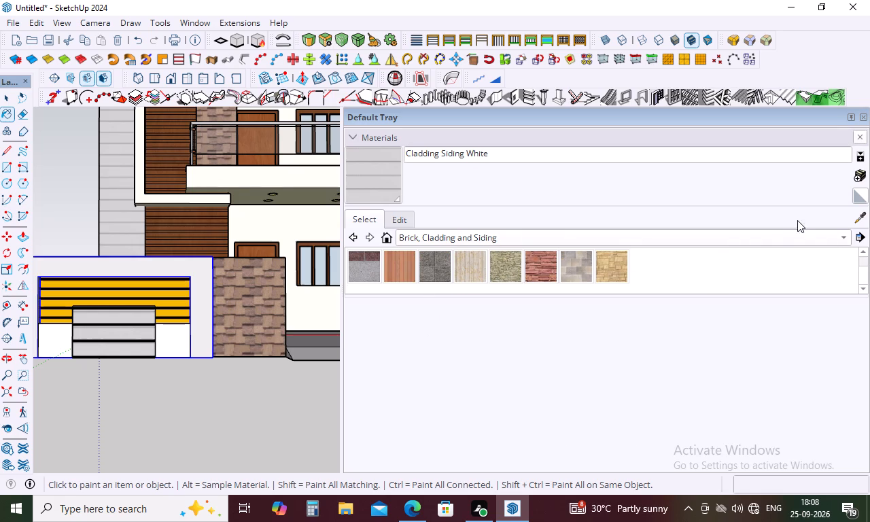
{"action": "left_click", "coordinate": [839, 236]}
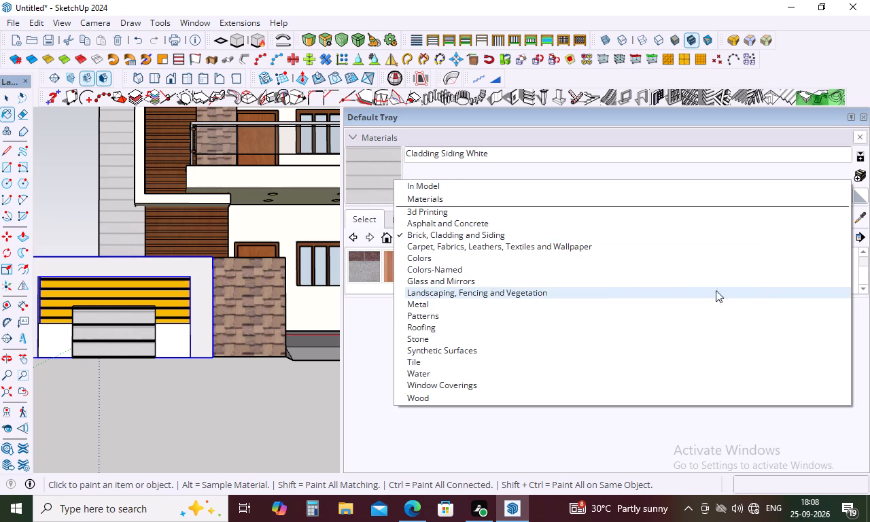
{"action": "scroll", "coordinate": [260, 205], "scroll_direction": "down", "scroll_amount": 3}
{"action": "scroll", "coordinate": [233, 191], "scroll_direction": "up", "scroll_amount": 3}
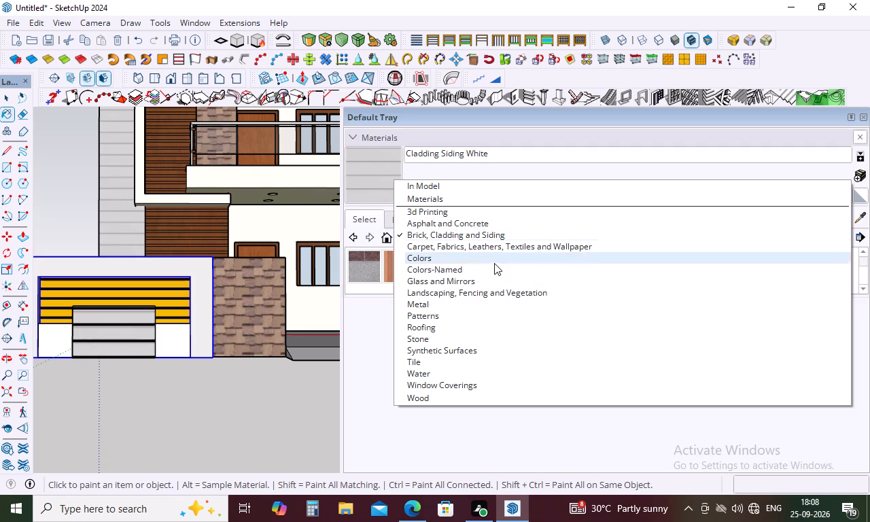
{"action": "scroll", "coordinate": [461, 285], "scroll_direction": "up", "scroll_amount": 4}
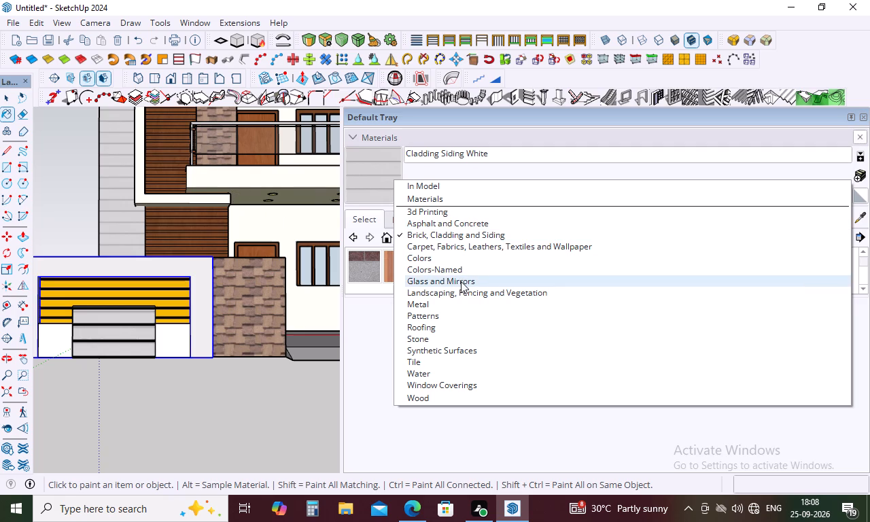
{"action": "left_click", "coordinate": [457, 247]}
{"action": "scroll", "coordinate": [449, 273], "scroll_direction": "down", "scroll_amount": 3}
{"action": "scroll", "coordinate": [449, 275], "scroll_direction": "up", "scroll_amount": 3}
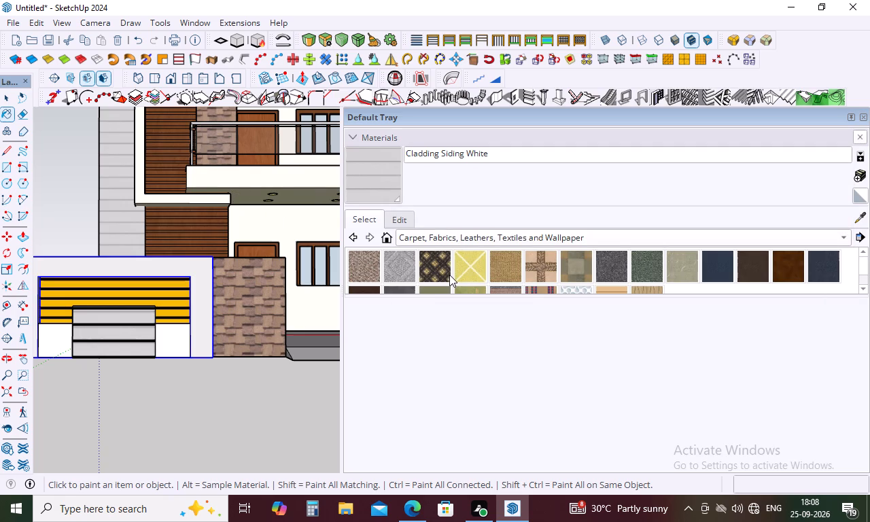
{"action": "left_click", "coordinate": [506, 234]}
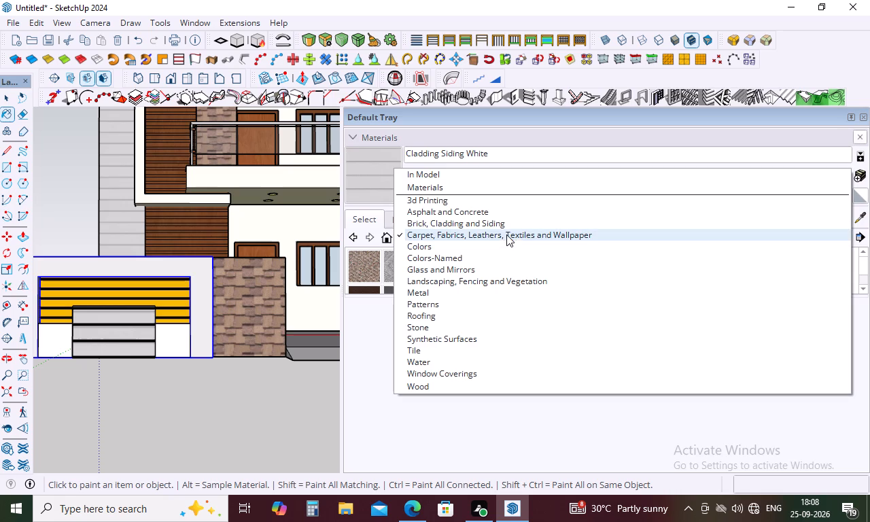
{"action": "left_click", "coordinate": [489, 224]}
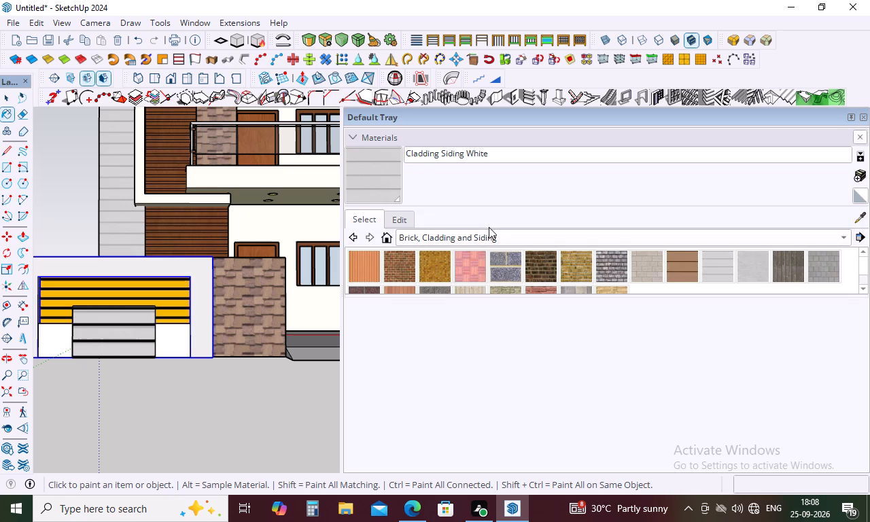
{"action": "left_click", "coordinate": [493, 240]}
{"action": "left_click", "coordinate": [481, 228]}
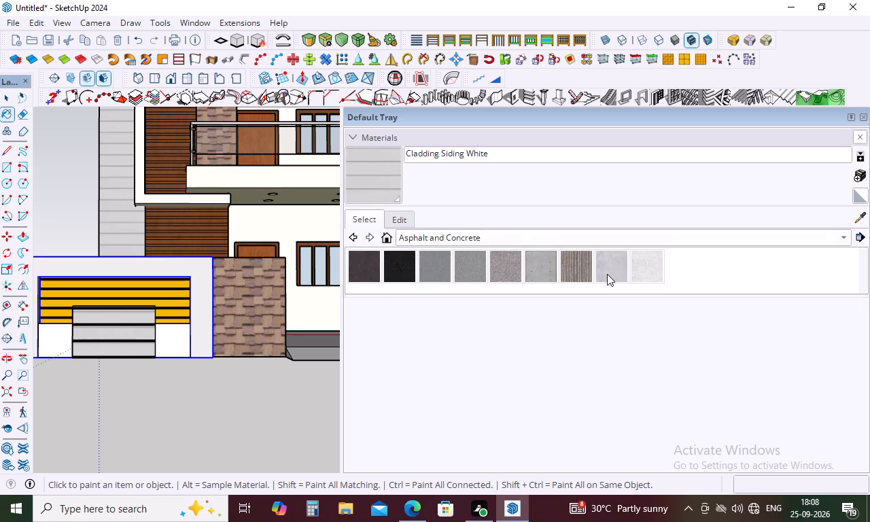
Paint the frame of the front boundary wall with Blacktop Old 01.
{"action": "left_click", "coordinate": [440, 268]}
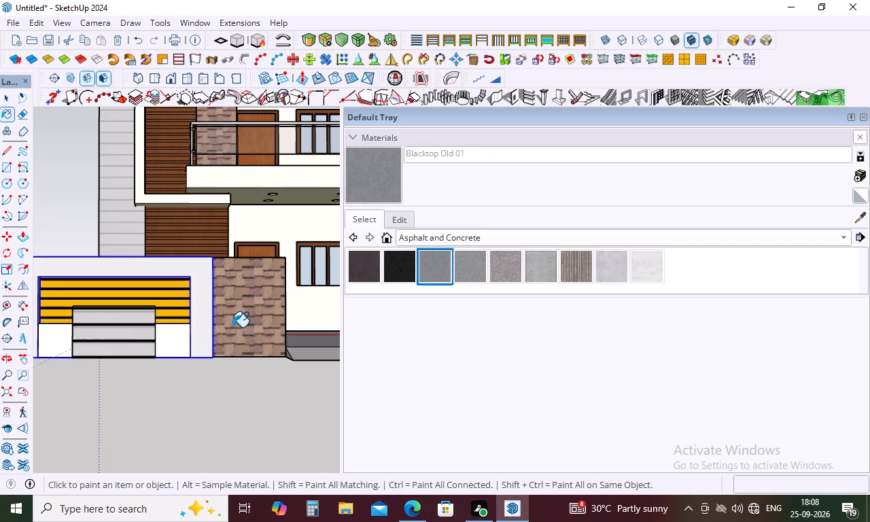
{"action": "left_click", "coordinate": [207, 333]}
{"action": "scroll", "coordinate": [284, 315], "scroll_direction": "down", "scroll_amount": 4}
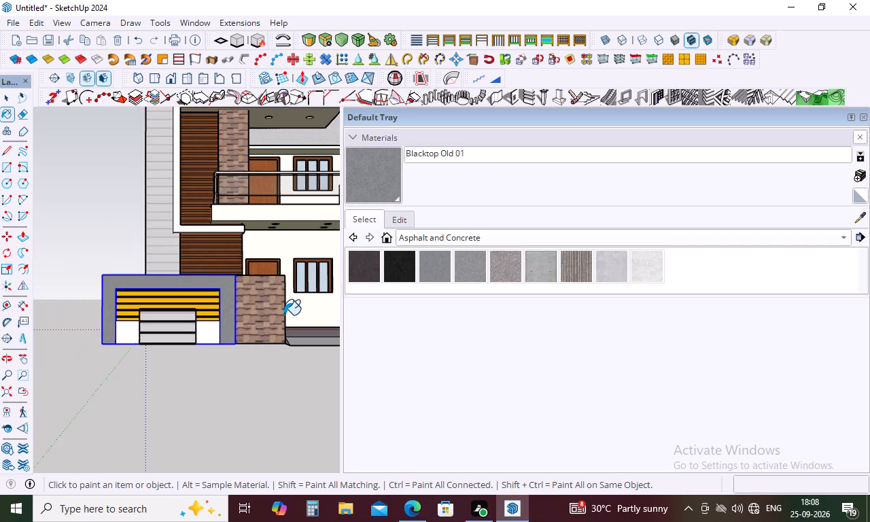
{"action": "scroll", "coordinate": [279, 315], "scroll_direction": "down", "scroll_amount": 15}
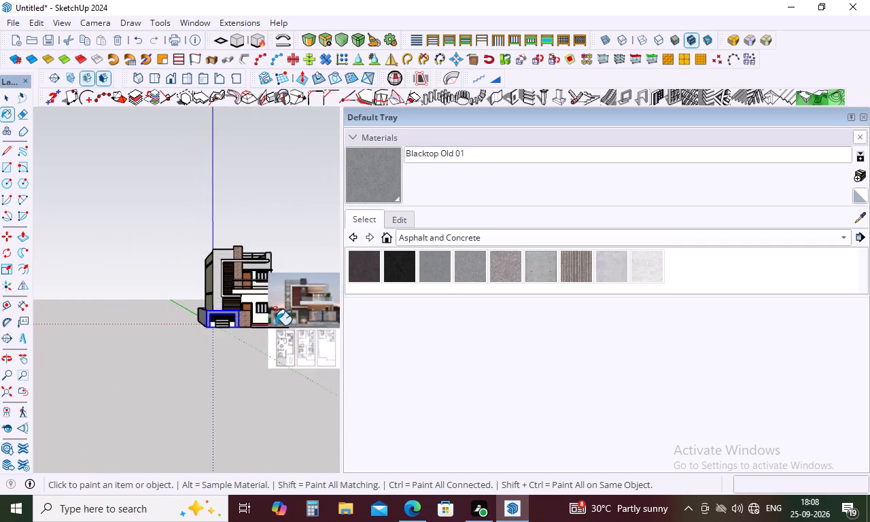
Paint the frame of the front boundary wall with Concrete Form 4x8 and clear the selection.
{"action": "scroll", "coordinate": [277, 325], "scroll_direction": "up", "scroll_amount": 4}
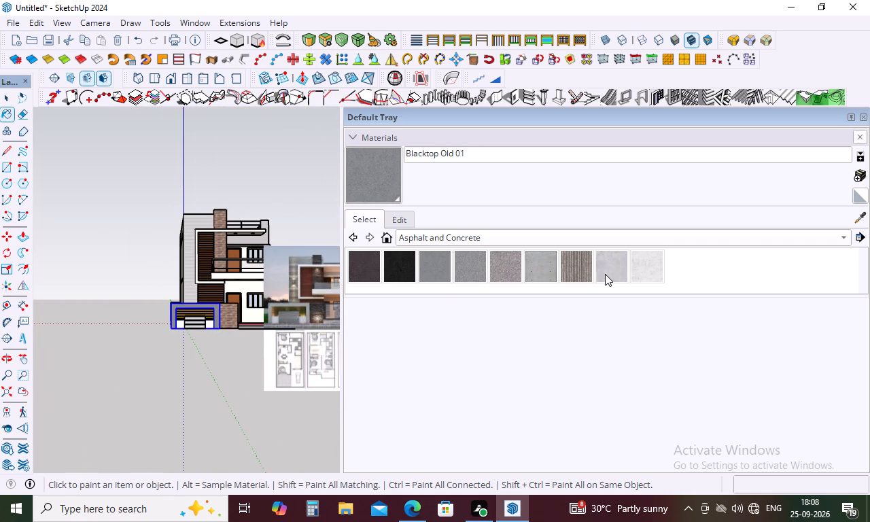
{"action": "left_click", "coordinate": [542, 269]}
{"action": "scroll", "coordinate": [210, 302], "scroll_direction": "up", "scroll_amount": 3}
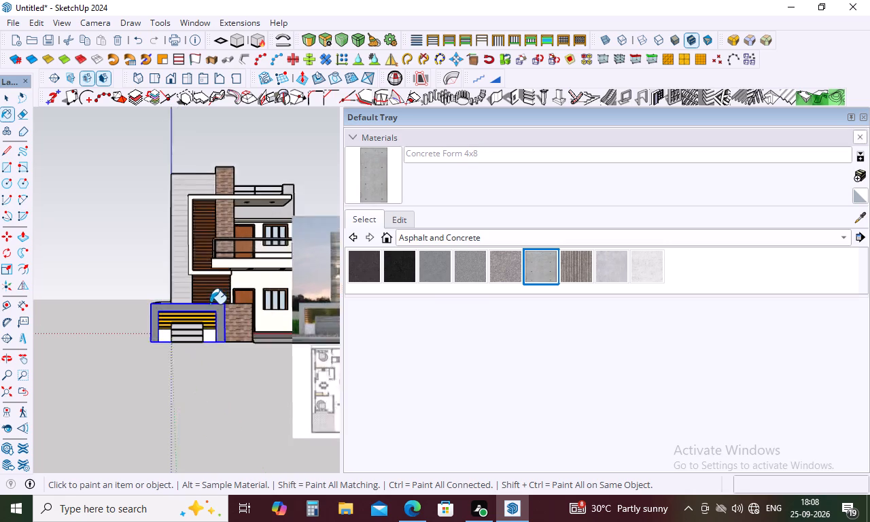
{"action": "scroll", "coordinate": [210, 304], "scroll_direction": "up", "scroll_amount": 5}
{"action": "left_click", "coordinate": [222, 328]}
{"action": "scroll", "coordinate": [246, 310], "scroll_direction": "down", "scroll_amount": 4}
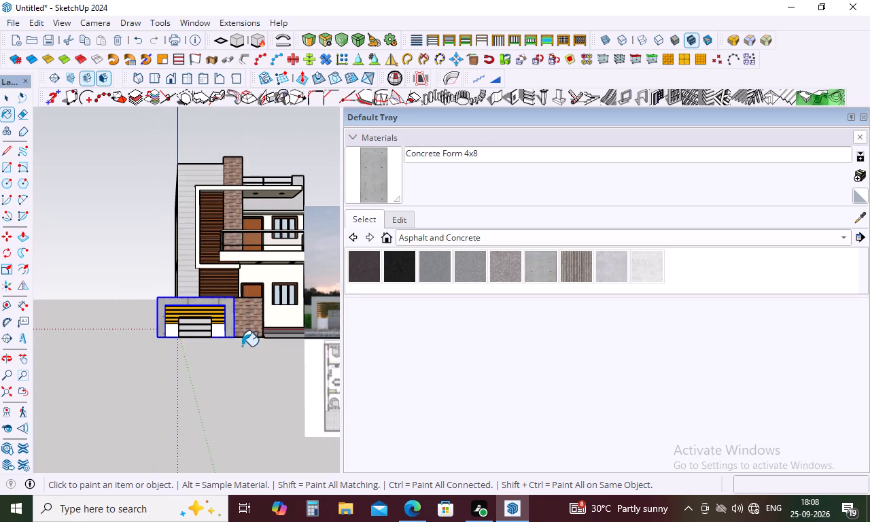
{"action": "key", "text": "space"}
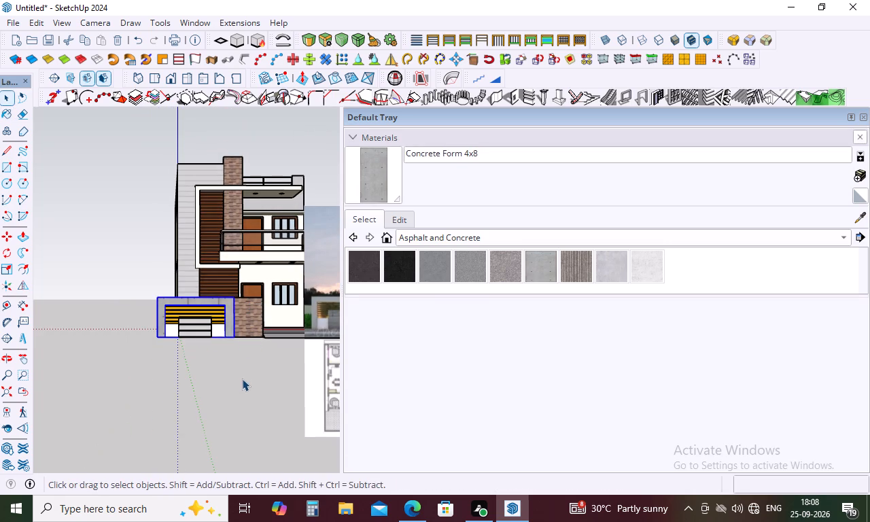
{"action": "left_click", "coordinate": [239, 369]}
Examine the concrete-finished boundary wall frame against the rest of the front elevation and the reference image.
{"action": "scroll", "coordinate": [211, 345], "scroll_direction": "down", "scroll_amount": 5}
{"action": "scroll", "coordinate": [214, 337], "scroll_direction": "up", "scroll_amount": 4}
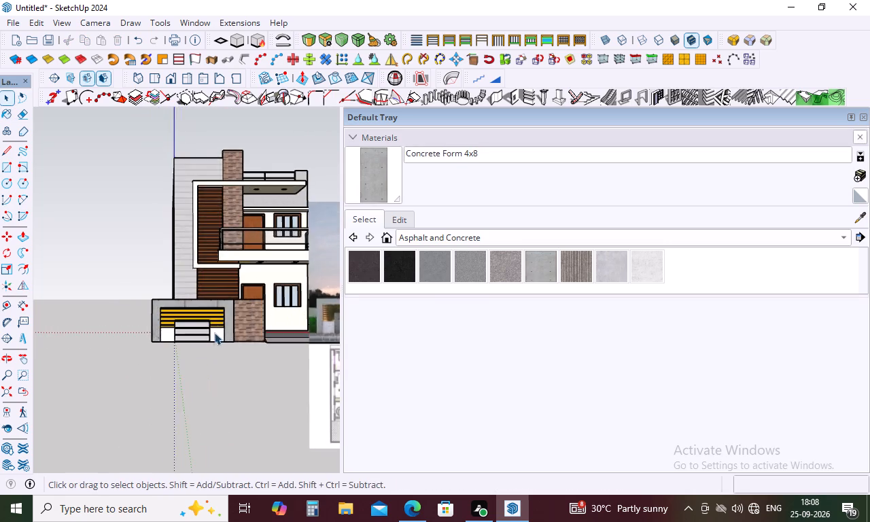
{"action": "scroll", "coordinate": [213, 321], "scroll_direction": "up", "scroll_amount": 10}
{"action": "scroll", "coordinate": [206, 315], "scroll_direction": "down", "scroll_amount": 12}
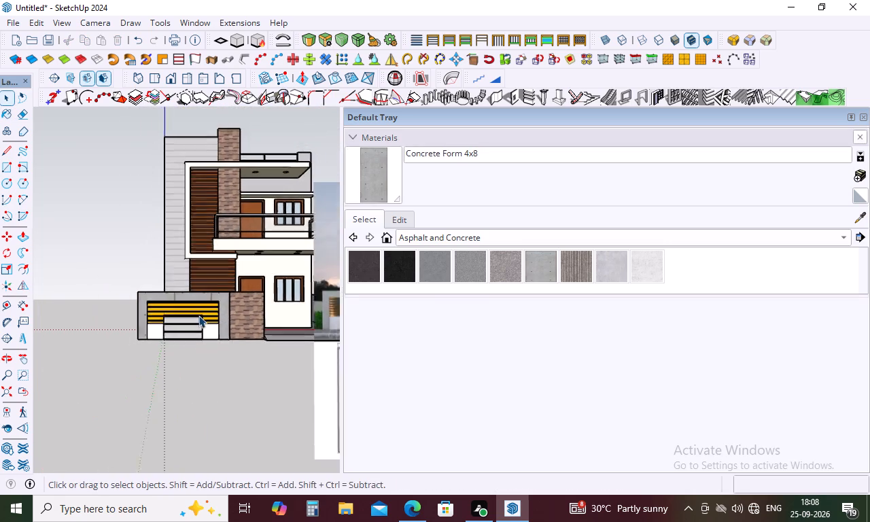
{"action": "scroll", "coordinate": [198, 315], "scroll_direction": "down", "scroll_amount": 5}
{"action": "scroll", "coordinate": [201, 313], "scroll_direction": "up", "scroll_amount": 10}
{"action": "scroll", "coordinate": [207, 317], "scroll_direction": "down", "scroll_amount": 9}
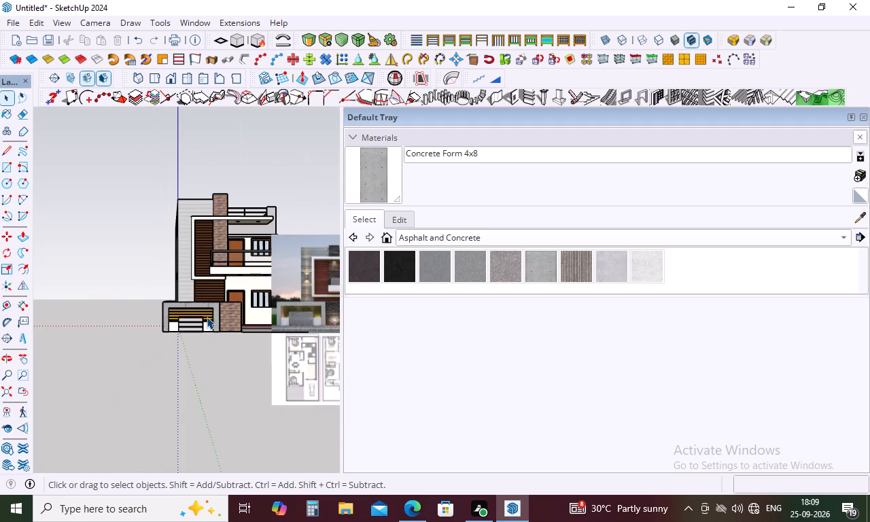
{"action": "scroll", "coordinate": [221, 317], "scroll_direction": "up", "scroll_amount": 4}
Move the reference image from in front of the carport side to the open space beyond the grey-clad side of the house.
{"action": "scroll", "coordinate": [211, 318], "scroll_direction": "down", "scroll_amount": 10}
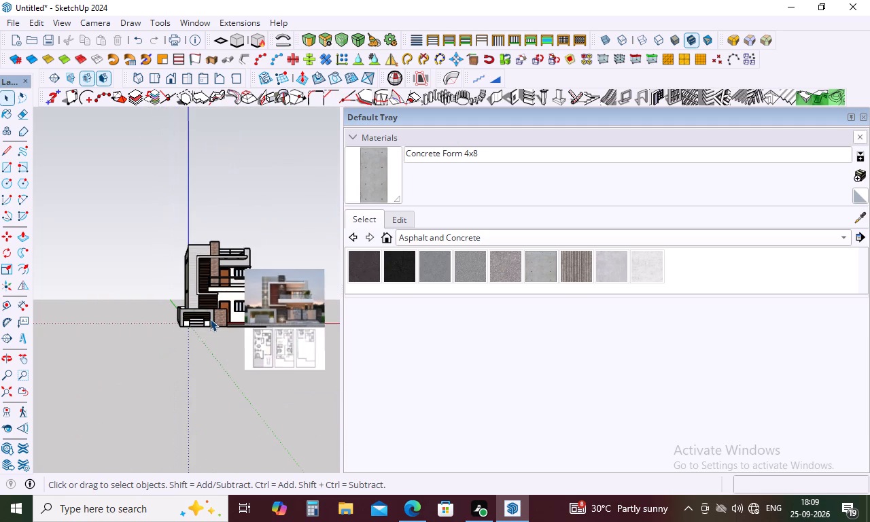
{"action": "left_click_drag", "start_coordinate": [263, 281], "coordinate": [258, 298]}
{"action": "key", "text": "m"}
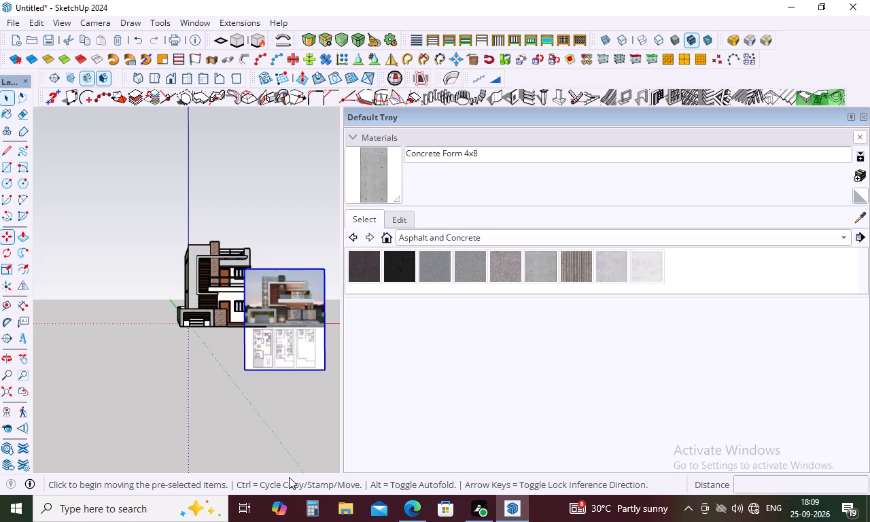
{"action": "left_click", "coordinate": [253, 370]}
{"action": "left_click", "coordinate": [78, 360]}
Examine the whole house from the front and compare its gateway and boundary wall with the reference image.
{"action": "scroll", "coordinate": [239, 272], "scroll_direction": "up", "scroll_amount": 2}
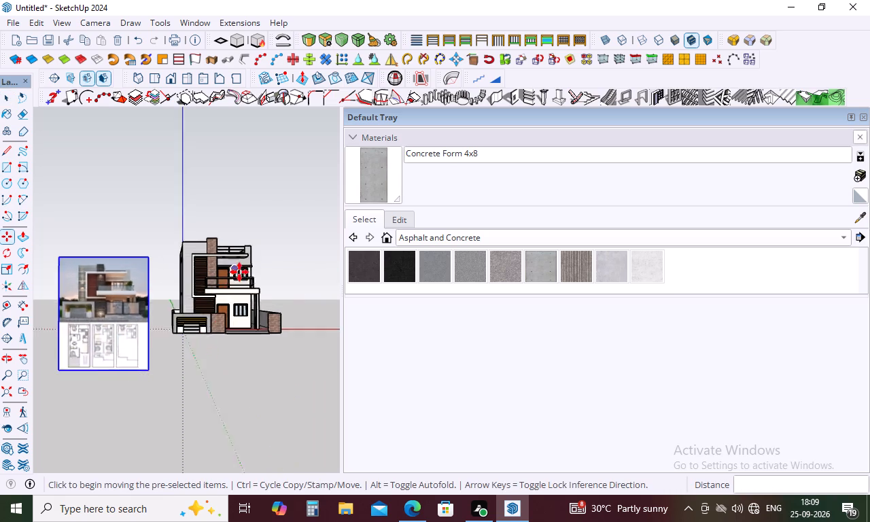
{"action": "scroll", "coordinate": [239, 272], "scroll_direction": "up", "scroll_amount": 8}
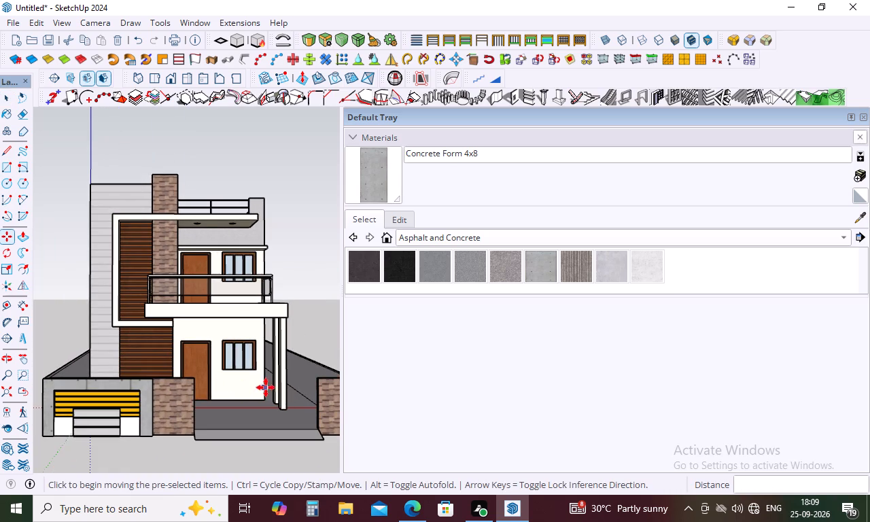
{"action": "middle_click_drag", "start_coordinate": [267, 358], "coordinate": [346, 393]}
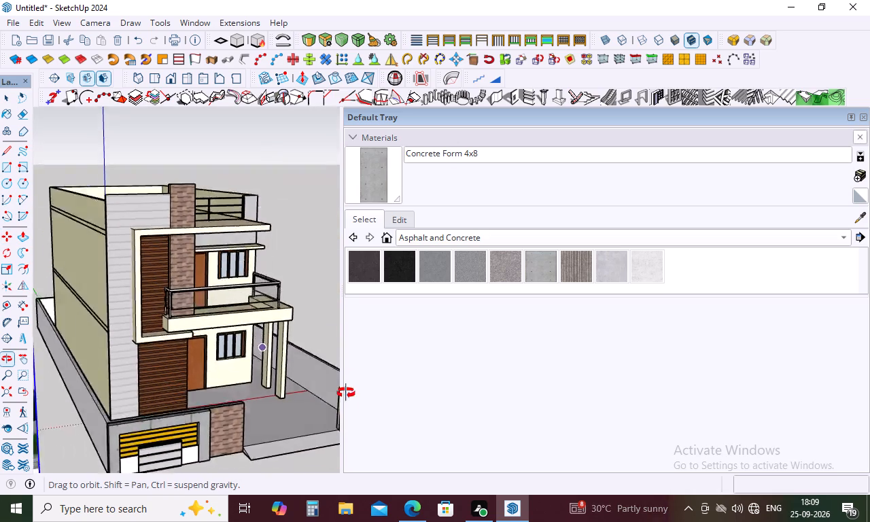
{"action": "middle_click_drag", "start_coordinate": [346, 393], "coordinate": [233, 347]}
{"action": "scroll", "coordinate": [239, 338], "scroll_direction": "down", "scroll_amount": 5}
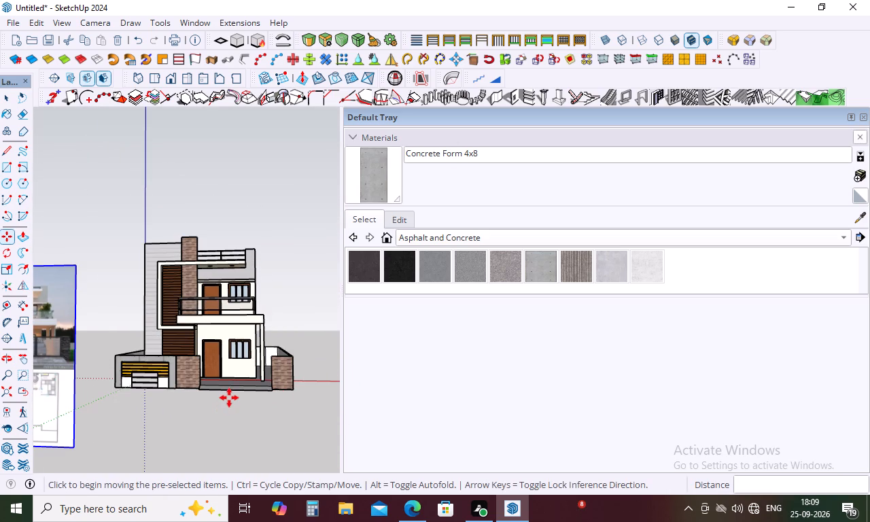
{"action": "scroll", "coordinate": [229, 396], "scroll_direction": "down", "scroll_amount": 7}
{"action": "scroll", "coordinate": [90, 387], "scroll_direction": "up", "scroll_amount": 4}
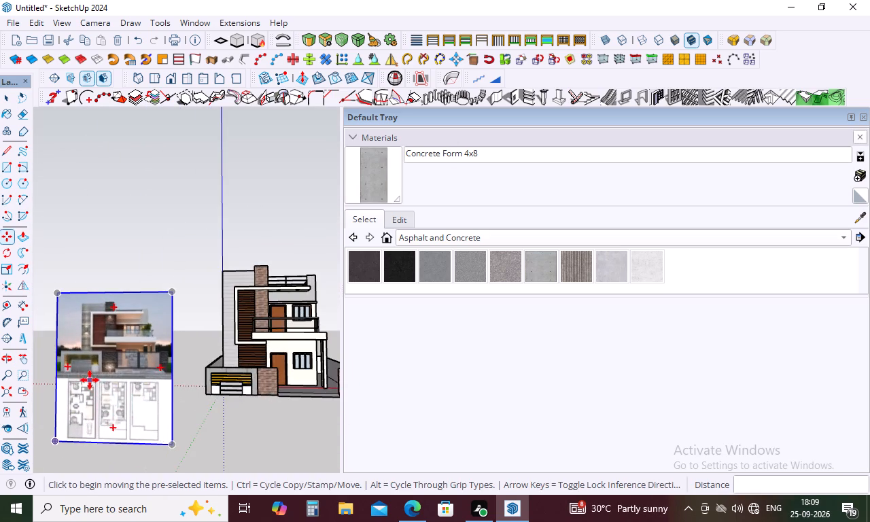
{"action": "scroll", "coordinate": [92, 377], "scroll_direction": "up", "scroll_amount": 4}
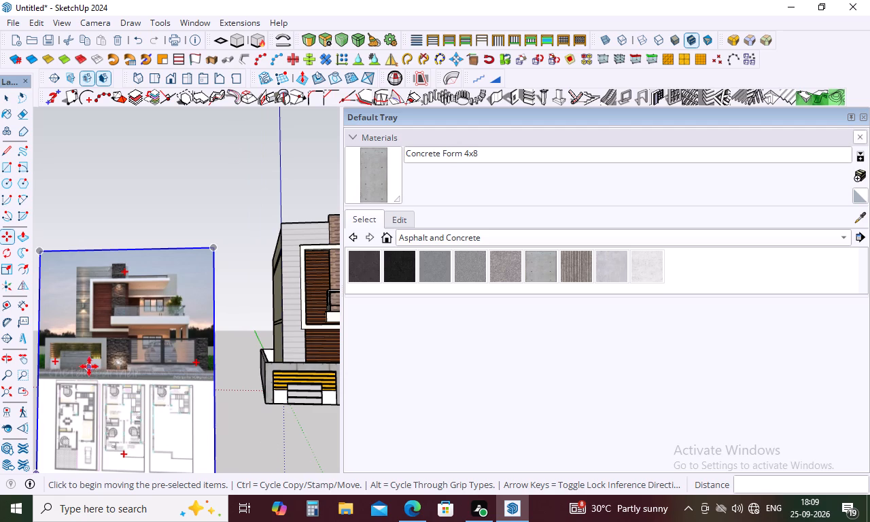
{"action": "scroll", "coordinate": [84, 349], "scroll_direction": "down", "scroll_amount": 9}
{"action": "scroll", "coordinate": [225, 381], "scroll_direction": "up", "scroll_amount": 4}
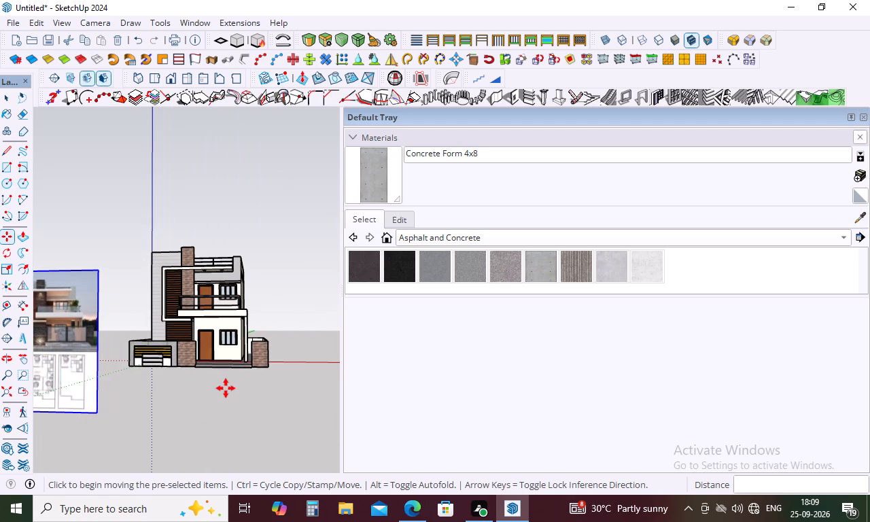
Open the boundary wall group for editing and select only the sloped ramp face at the entrance between the brick pillars.
{"action": "key", "text": "space"}
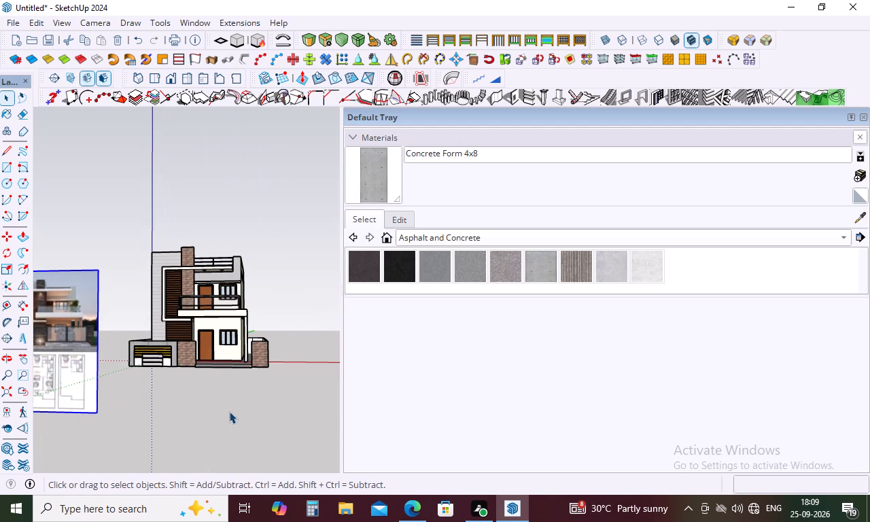
{"action": "scroll", "coordinate": [238, 382], "scroll_direction": "up", "scroll_amount": 10}
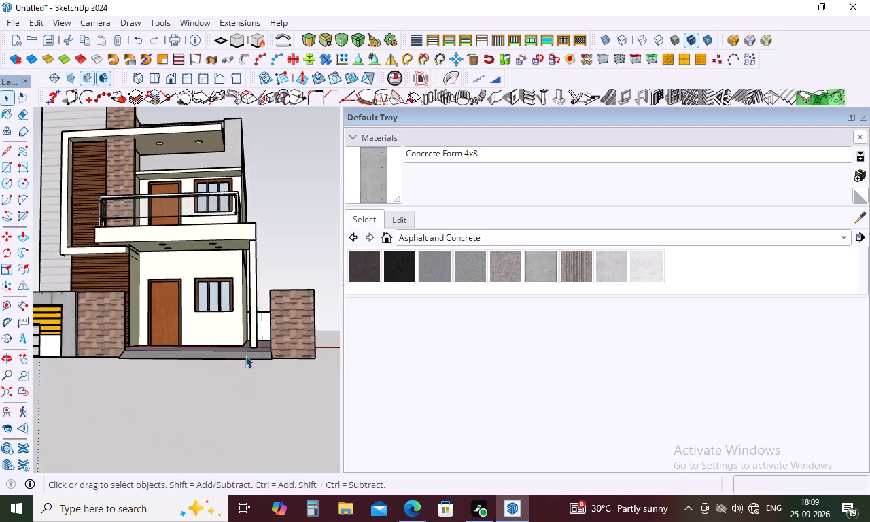
{"action": "scroll", "coordinate": [245, 355], "scroll_direction": "up", "scroll_amount": 3}
{"action": "middle_click_drag", "start_coordinate": [245, 377], "coordinate": [245, 402]}
{"action": "left_click", "coordinate": [247, 399]}
{"action": "double_click", "coordinate": [247, 399]}
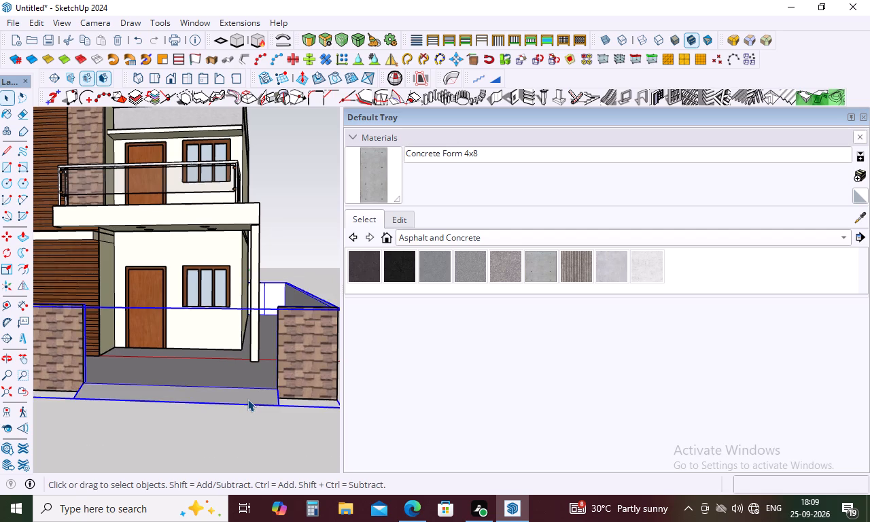
{"action": "left_click", "coordinate": [250, 396]}
{"action": "triple_click", "coordinate": [250, 396]}
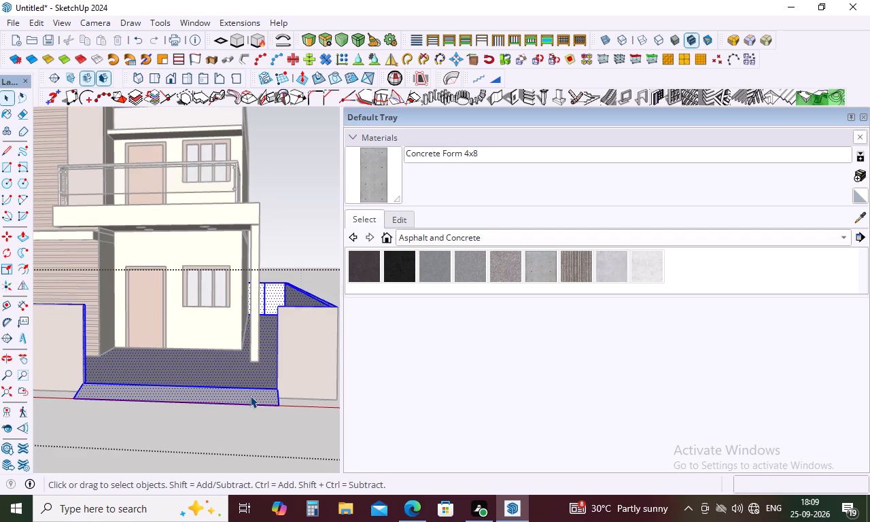
{"action": "left_click", "coordinate": [250, 396]}
{"action": "left_click", "coordinate": [250, 396]}
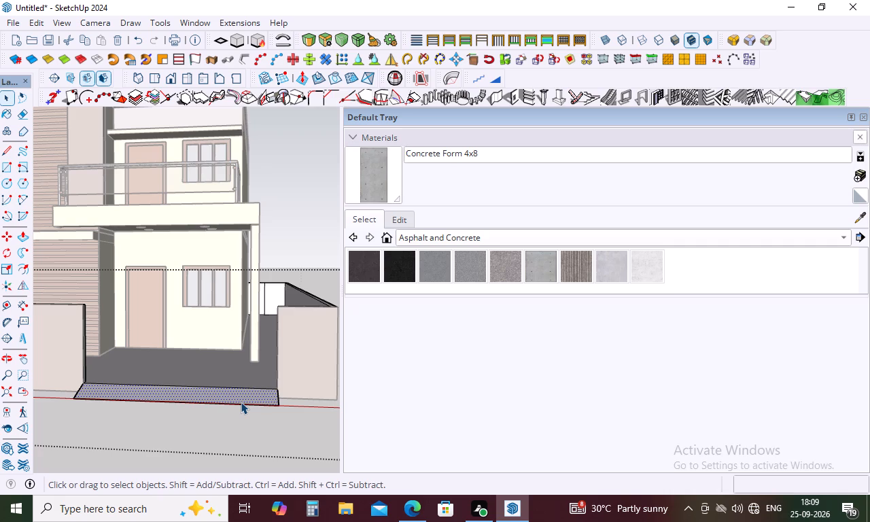
Look for a ramp material in the Carpet, Patterns, Wood, Window Coverings, Water, Synthetic Surfaces and Stone collections.
{"action": "left_click", "coordinate": [565, 242]}
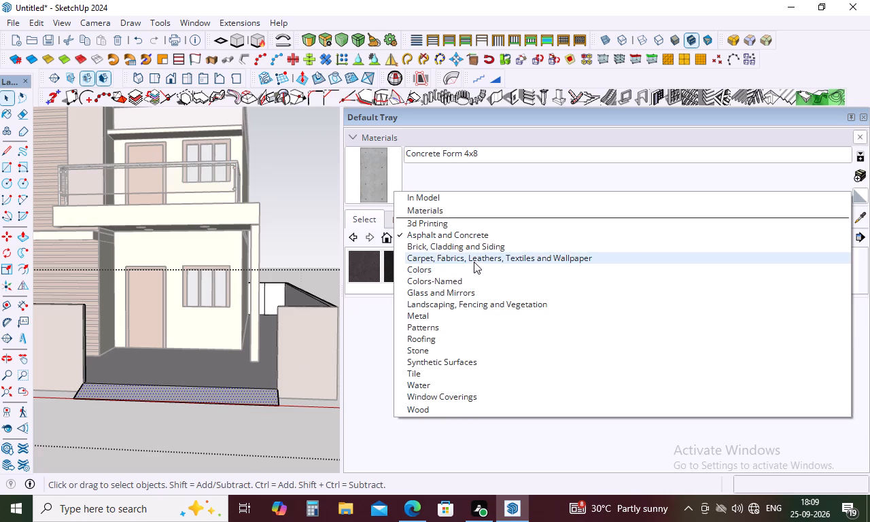
{"action": "left_click", "coordinate": [474, 262]}
{"action": "scroll", "coordinate": [527, 269], "scroll_direction": "down", "scroll_amount": 2}
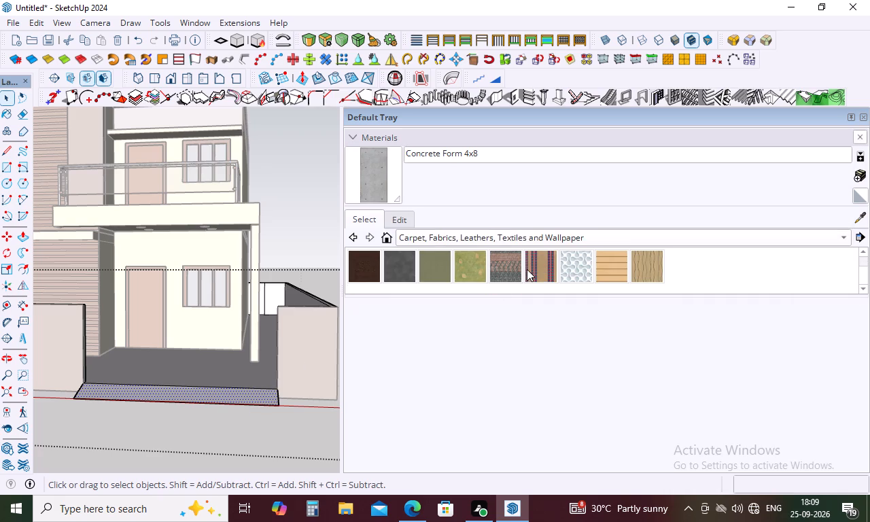
{"action": "scroll", "coordinate": [527, 269], "scroll_direction": "up", "scroll_amount": 3}
{"action": "left_click", "coordinate": [494, 236]}
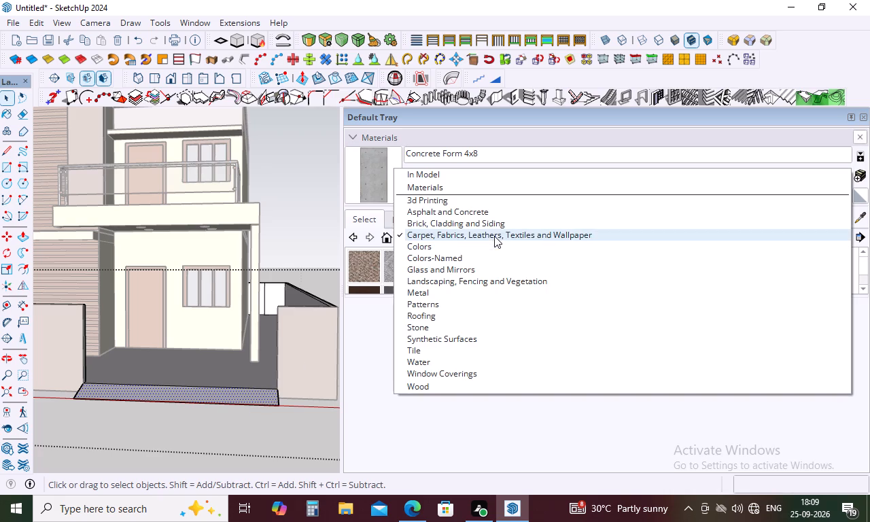
{"action": "left_click", "coordinate": [445, 309]}
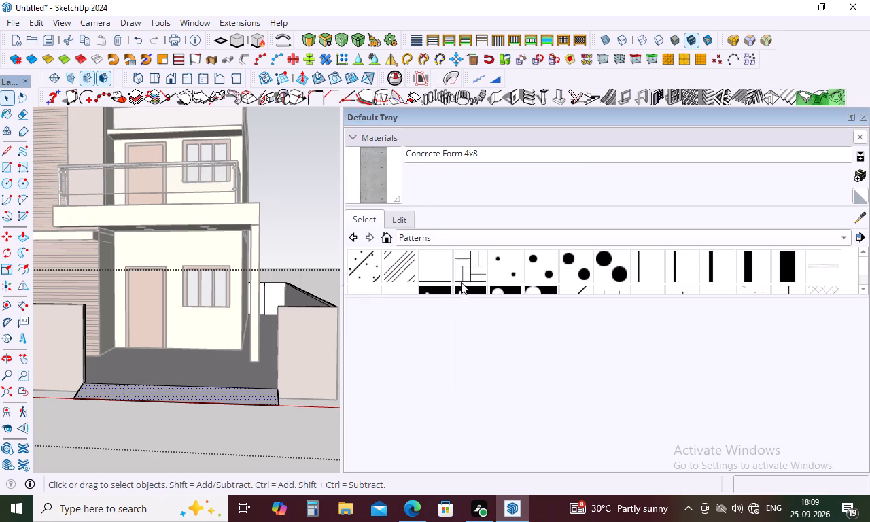
{"action": "left_click", "coordinate": [523, 239]}
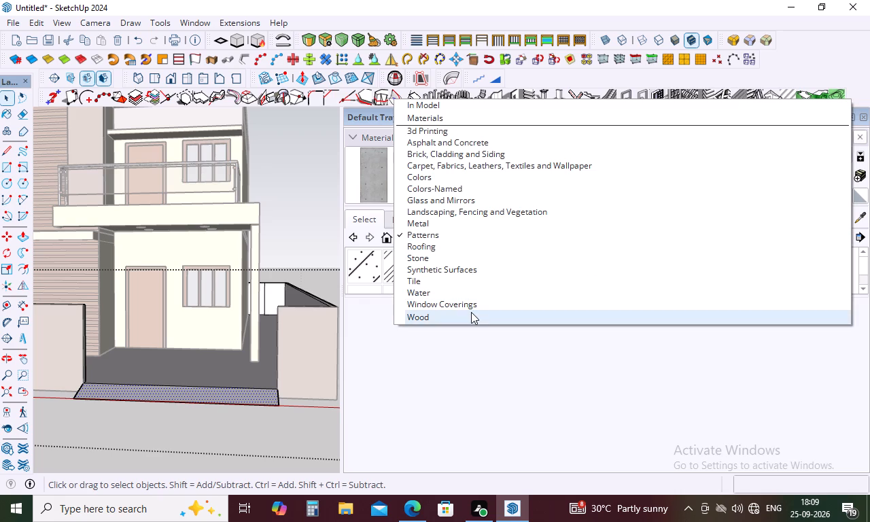
{"action": "left_click", "coordinate": [471, 312]}
{"action": "left_click", "coordinate": [508, 237]}
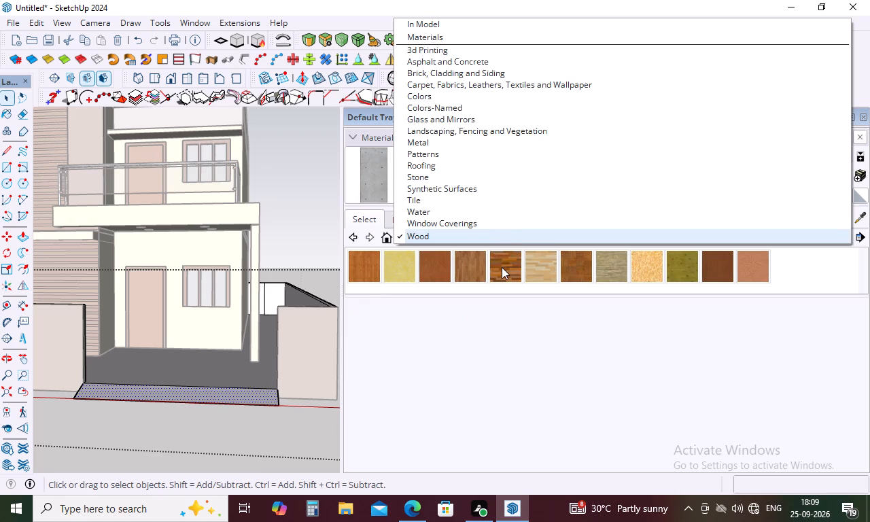
{"action": "left_click", "coordinate": [483, 226]}
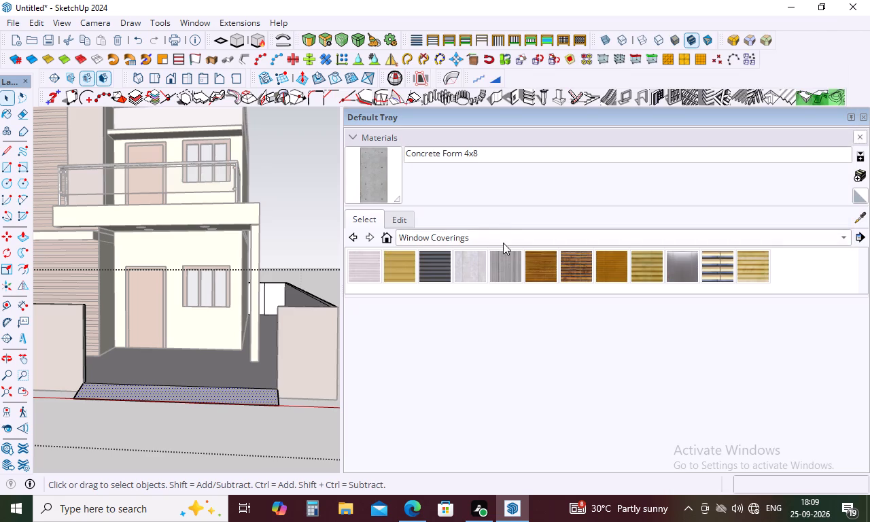
{"action": "left_click", "coordinate": [509, 235]}
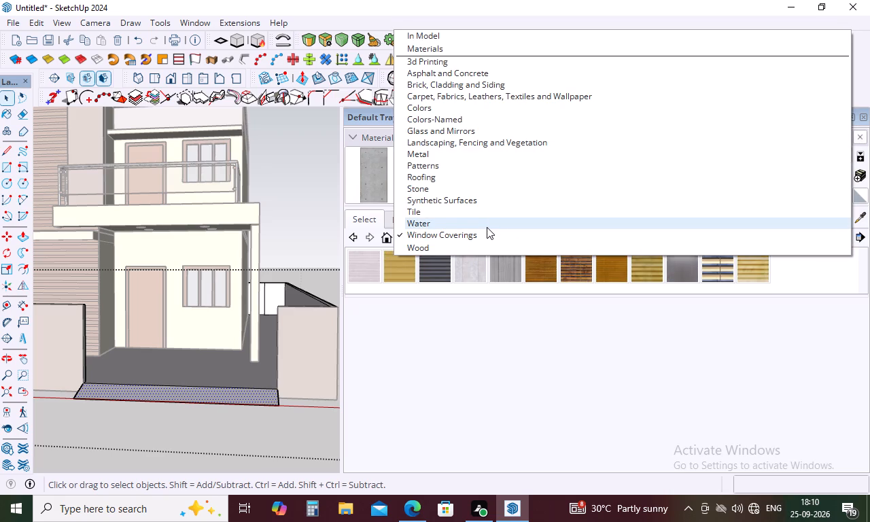
{"action": "left_click", "coordinate": [462, 218]}
{"action": "left_click", "coordinate": [470, 237]}
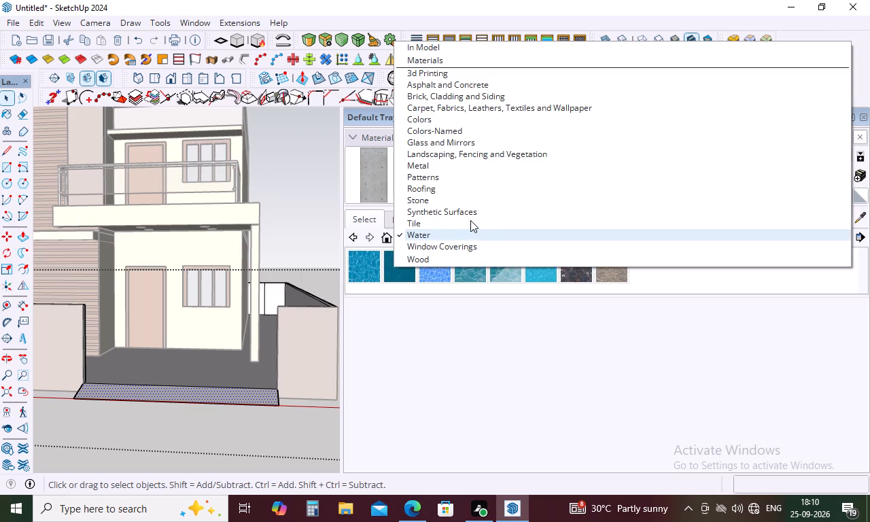
{"action": "left_click", "coordinate": [467, 215]}
{"action": "left_click", "coordinate": [469, 239]}
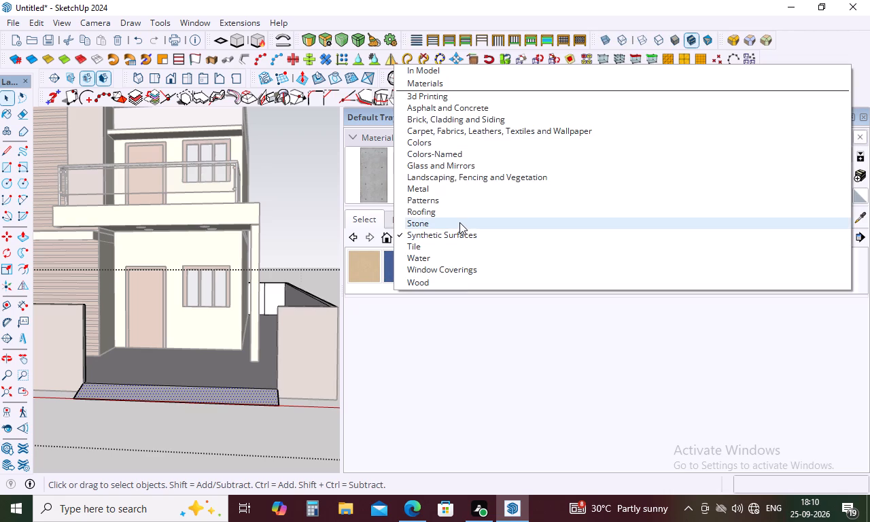
{"action": "left_click", "coordinate": [459, 233]}
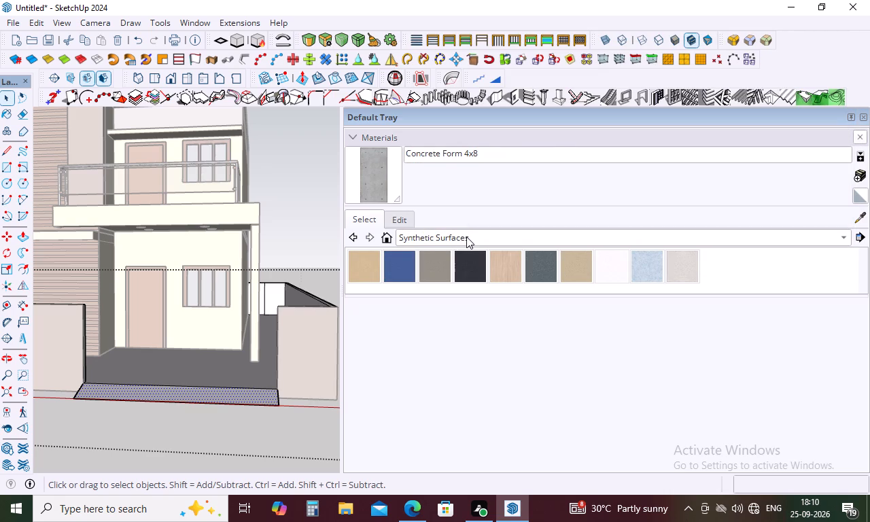
{"action": "left_click", "coordinate": [466, 237]}
{"action": "left_click", "coordinate": [457, 227]}
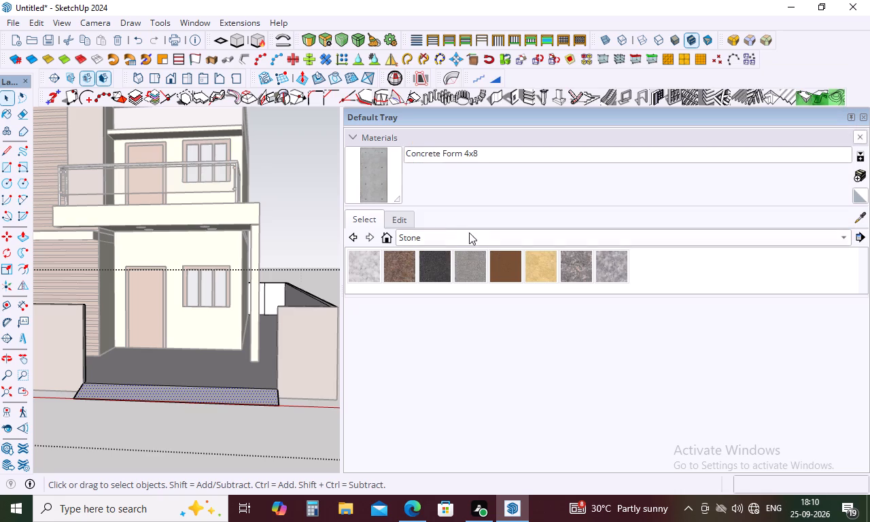
Look for a ramp material in the Roofing, Patterns, Metal, Landscaping, Fencing and Vegetation, and Glass and Mirrors collections.
{"action": "left_click", "coordinate": [474, 235]}
{"action": "left_click", "coordinate": [468, 222]}
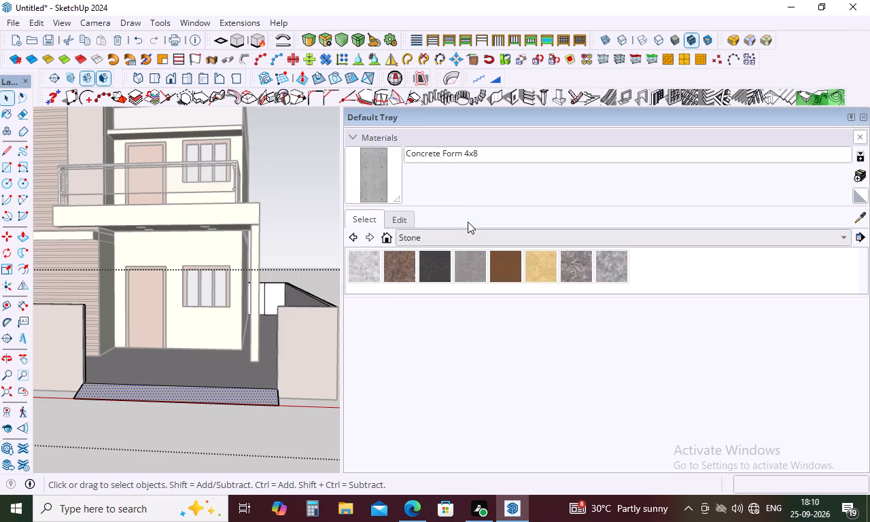
{"action": "left_click", "coordinate": [479, 239]}
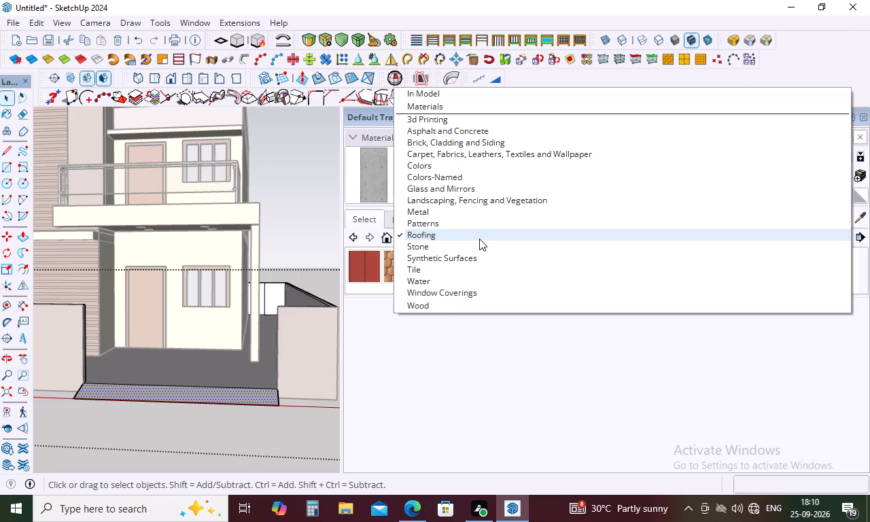
{"action": "left_click", "coordinate": [470, 226]}
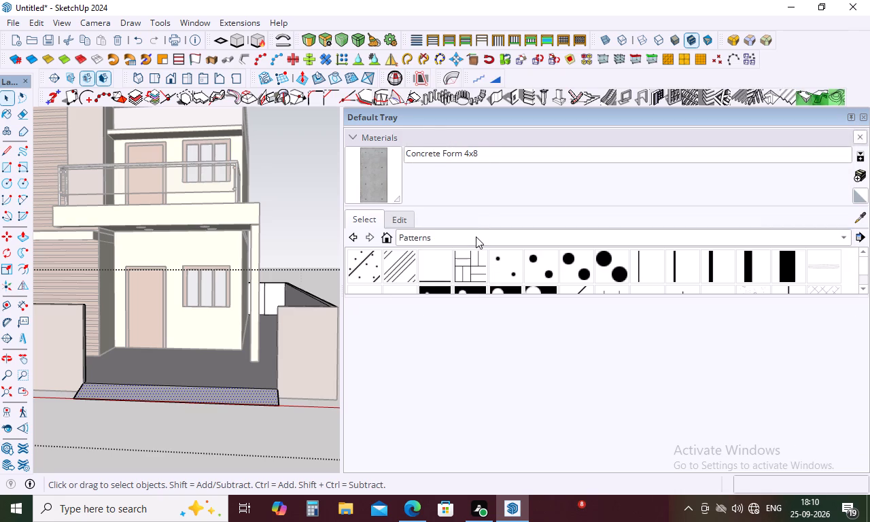
{"action": "left_click", "coordinate": [476, 239]}
{"action": "left_click", "coordinate": [466, 223]}
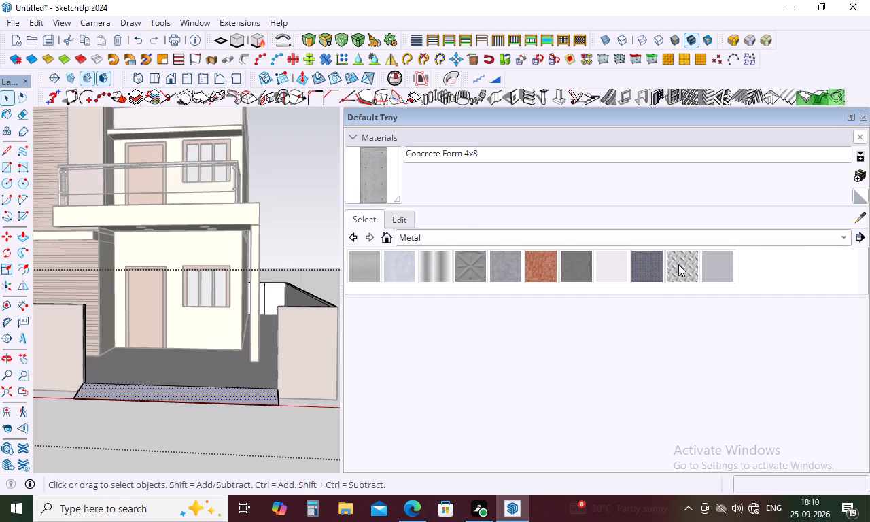
{"action": "left_click", "coordinate": [644, 239]}
{"action": "left_click", "coordinate": [528, 220]}
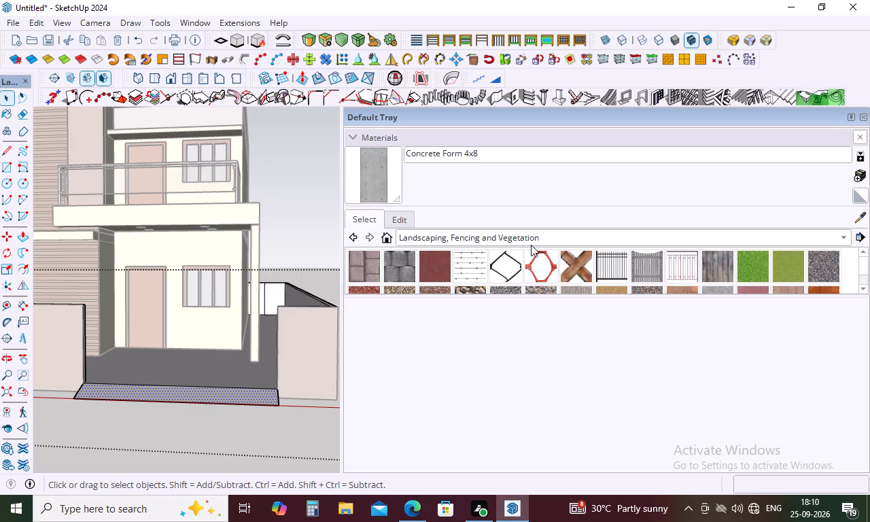
{"action": "left_click", "coordinate": [531, 238]}
{"action": "left_click", "coordinate": [526, 226]}
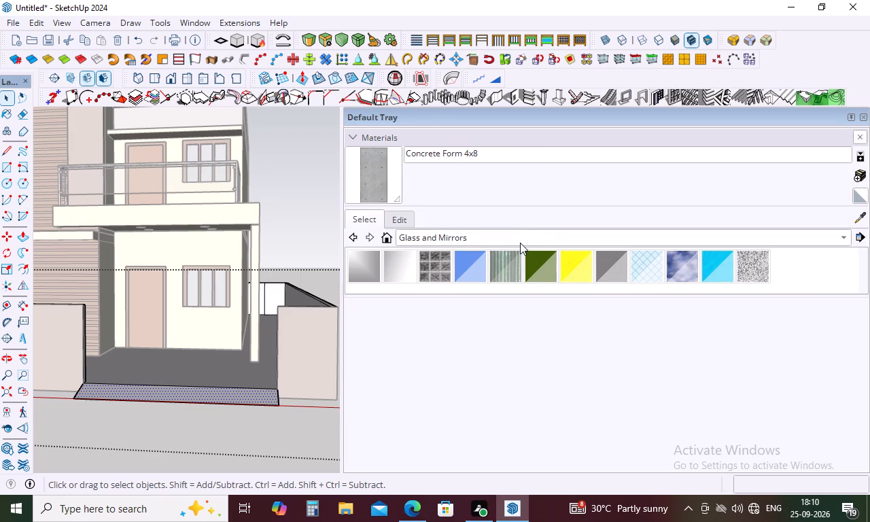
Examine the full Carpet, Fabrics, Leathers, Textiles and Wallpaper collection for a material suited to the ramp.
{"action": "left_click", "coordinate": [521, 237]}
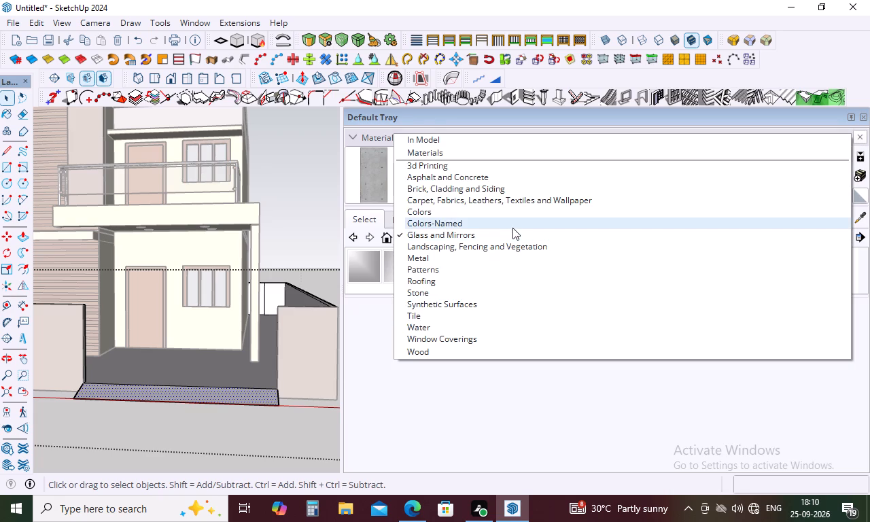
{"action": "left_click", "coordinate": [503, 203]}
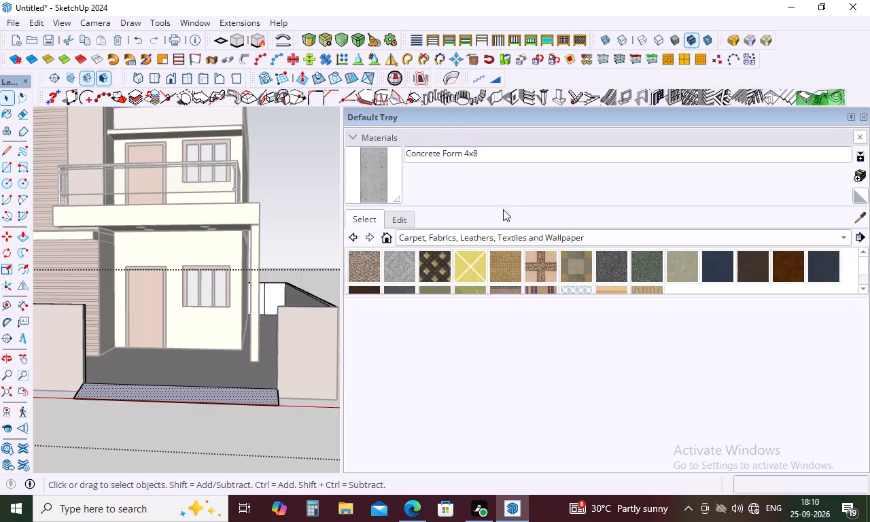
{"action": "scroll", "coordinate": [521, 275], "scroll_direction": "down", "scroll_amount": 3}
{"action": "scroll", "coordinate": [521, 275], "scroll_direction": "up", "scroll_amount": 2}
{"action": "scroll", "coordinate": [405, 260], "scroll_direction": "down", "scroll_amount": 2}
{"action": "scroll", "coordinate": [405, 260], "scroll_direction": "up", "scroll_amount": 2}
{"action": "scroll", "coordinate": [405, 260], "scroll_direction": "down", "scroll_amount": 2}
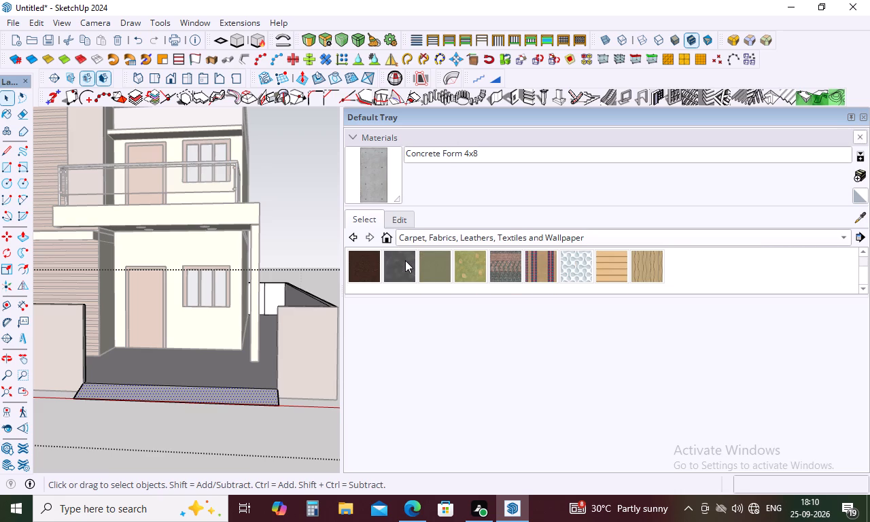
{"action": "scroll", "coordinate": [405, 259], "scroll_direction": "up", "scroll_amount": 3}
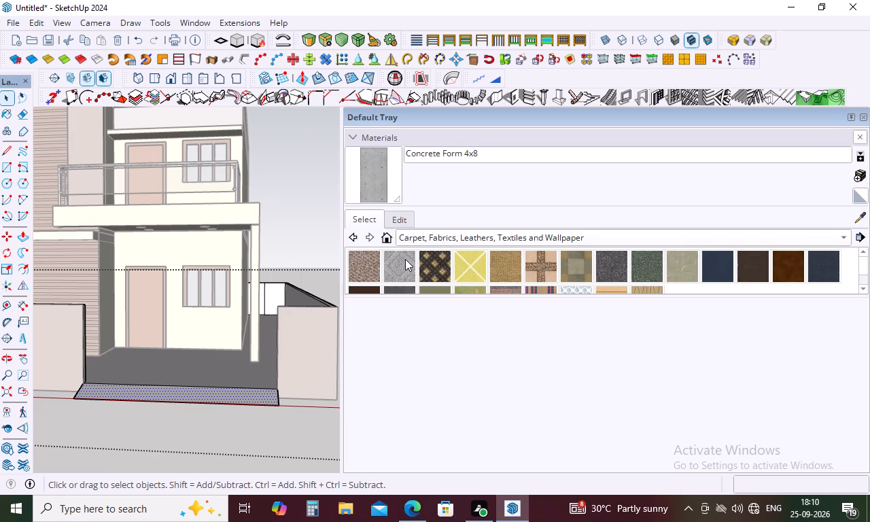
Look through the Tile collection for a material suited to the entrance ramp.
{"action": "left_click", "coordinate": [430, 240]}
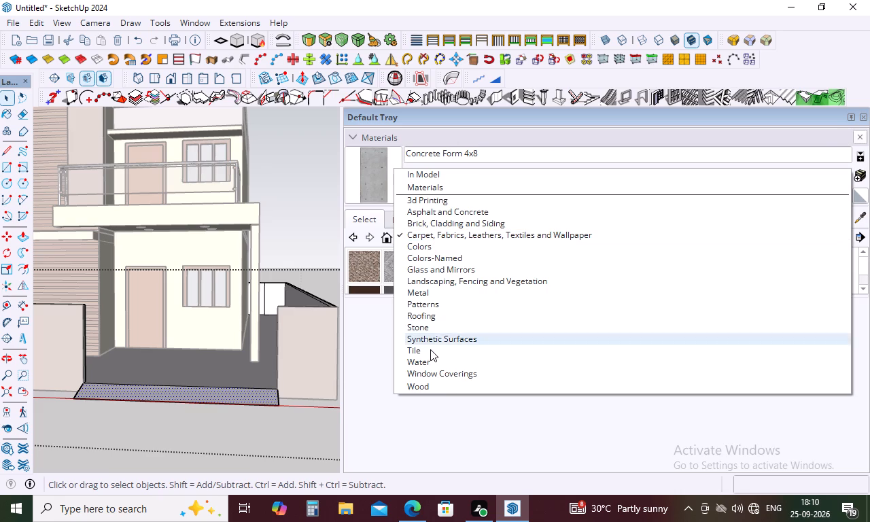
{"action": "left_click", "coordinate": [429, 351]}
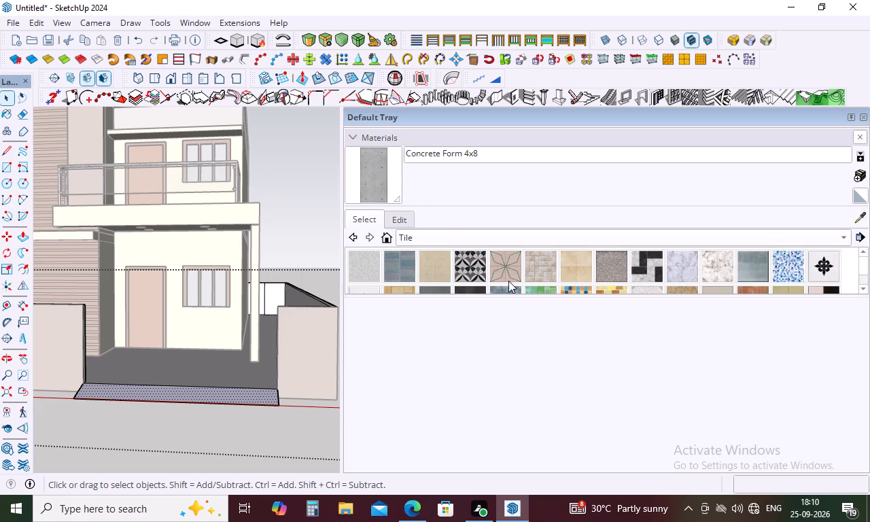
{"action": "scroll", "coordinate": [508, 281], "scroll_direction": "down", "scroll_amount": 2}
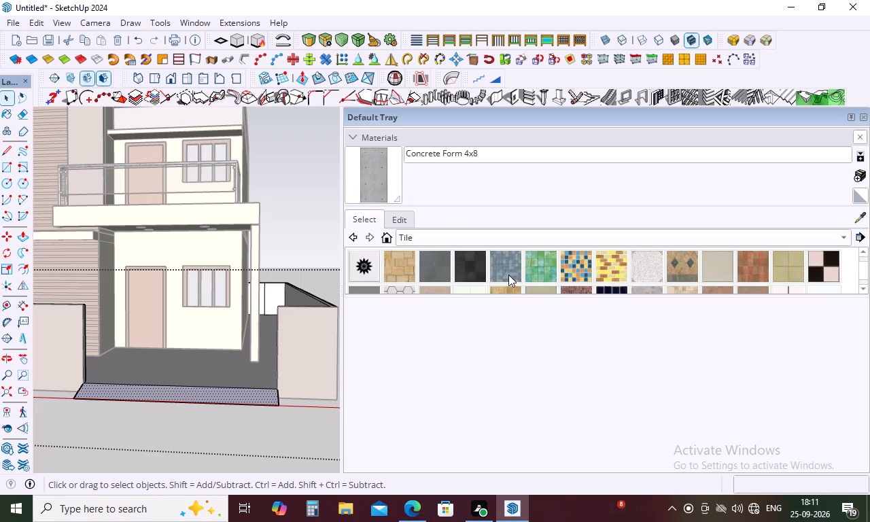
{"action": "scroll", "coordinate": [509, 274], "scroll_direction": "down", "scroll_amount": 2}
{"action": "scroll", "coordinate": [509, 274], "scroll_direction": "up", "scroll_amount": 2}
{"action": "scroll", "coordinate": [509, 274], "scroll_direction": "down", "scroll_amount": 1}
{"action": "scroll", "coordinate": [601, 266], "scroll_direction": "down", "scroll_amount": 1}
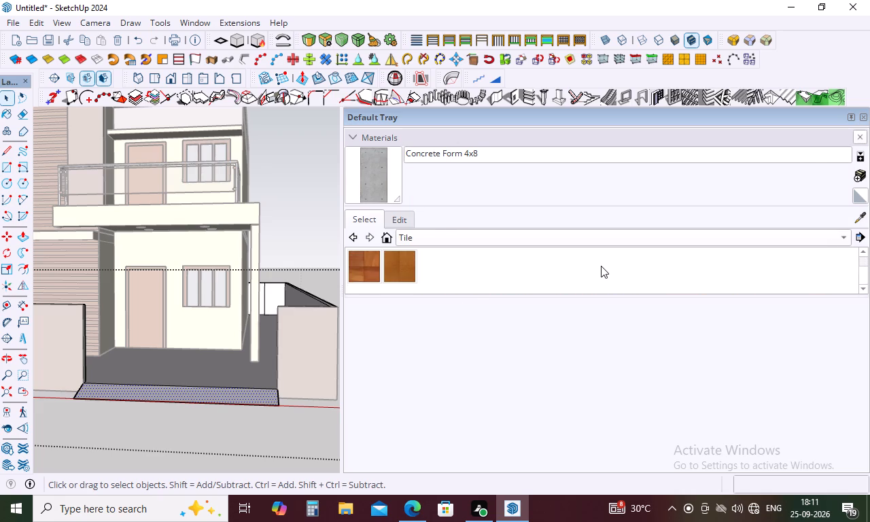
{"action": "scroll", "coordinate": [601, 266], "scroll_direction": "up", "scroll_amount": 2}
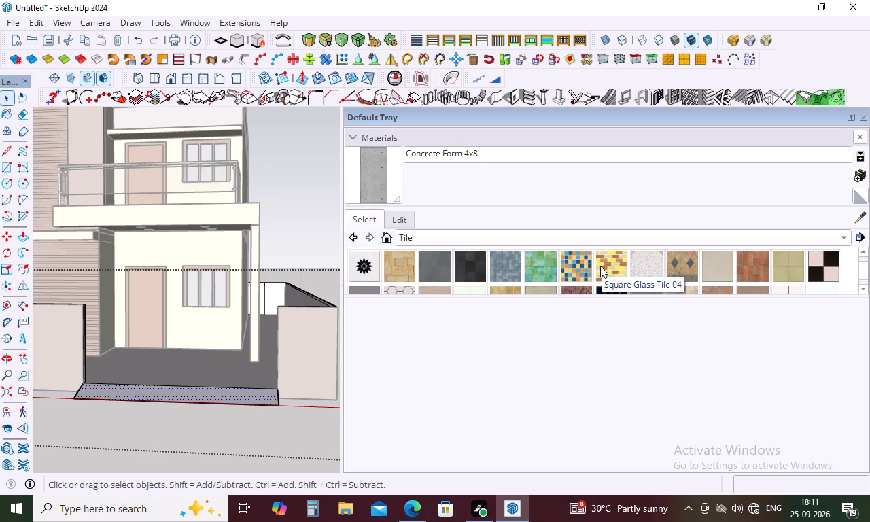
{"action": "scroll", "coordinate": [600, 266], "scroll_direction": "down", "scroll_amount": 1}
{"action": "scroll", "coordinate": [599, 266], "scroll_direction": "up", "scroll_amount": 1}
{"action": "scroll", "coordinate": [599, 266], "scroll_direction": "down", "scroll_amount": 1}
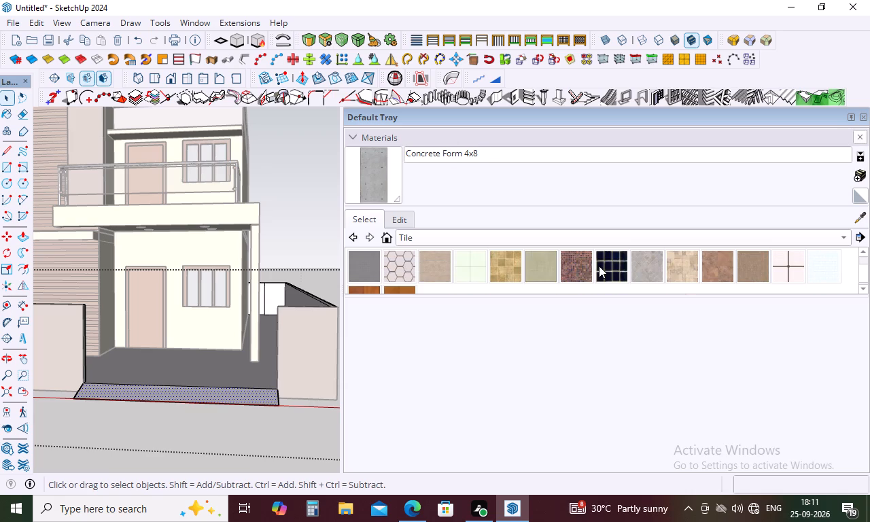
{"action": "scroll", "coordinate": [452, 265], "scroll_direction": "up", "scroll_amount": 2}
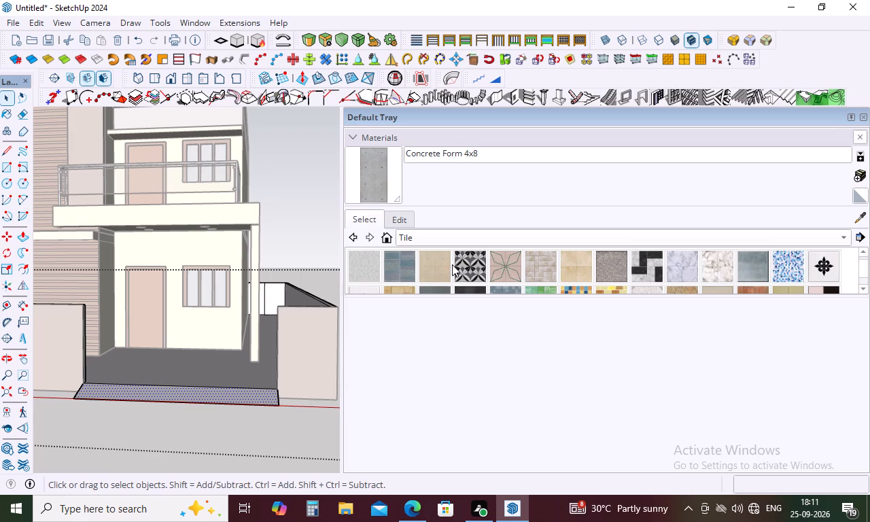
{"action": "scroll", "coordinate": [456, 262], "scroll_direction": "down", "scroll_amount": 1}
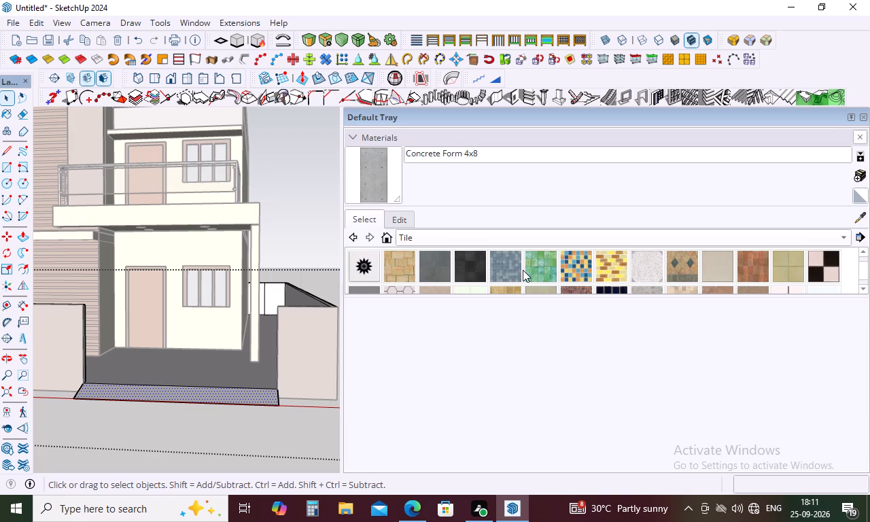
{"action": "scroll", "coordinate": [523, 270], "scroll_direction": "down", "scroll_amount": 1}
{"action": "scroll", "coordinate": [523, 270], "scroll_direction": "up", "scroll_amount": 3}
{"action": "scroll", "coordinate": [428, 270], "scroll_direction": "up", "scroll_amount": 1}
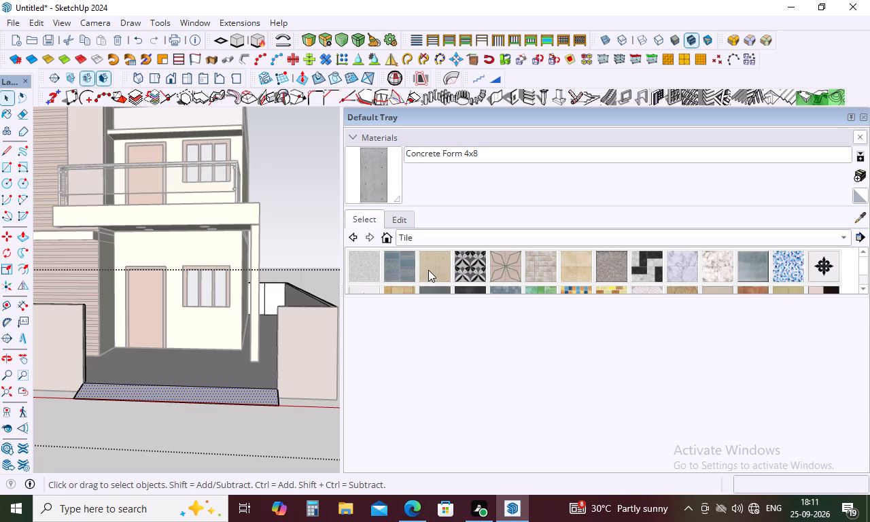
{"action": "scroll", "coordinate": [428, 270], "scroll_direction": "up", "scroll_amount": 1}
Paint the sloped entrance ramp face with Square Glass Tile 01 and deselect it.
{"action": "scroll", "coordinate": [408, 264], "scroll_direction": "down", "scroll_amount": 1}
{"action": "scroll", "coordinate": [498, 271], "scroll_direction": "down", "scroll_amount": 1}
{"action": "left_click", "coordinate": [498, 271]}
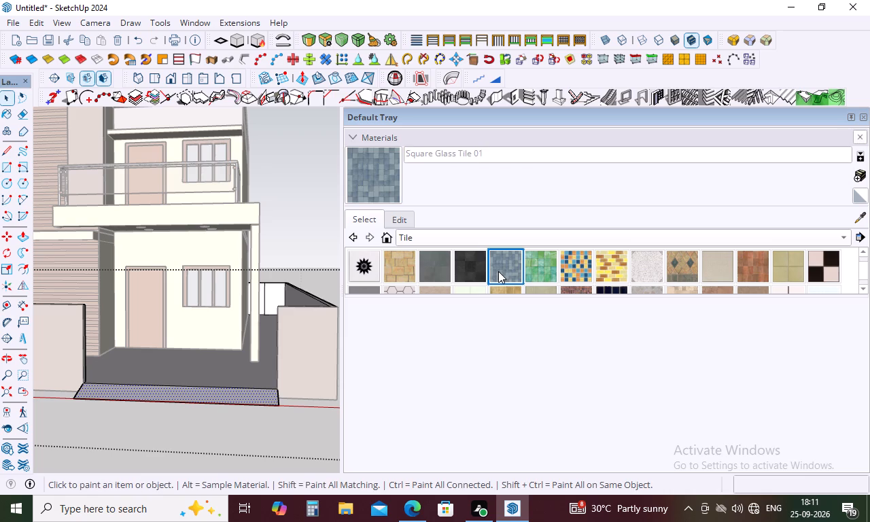
{"action": "left_click", "coordinate": [221, 394]}
{"action": "scroll", "coordinate": [317, 387], "scroll_direction": "down", "scroll_amount": 2}
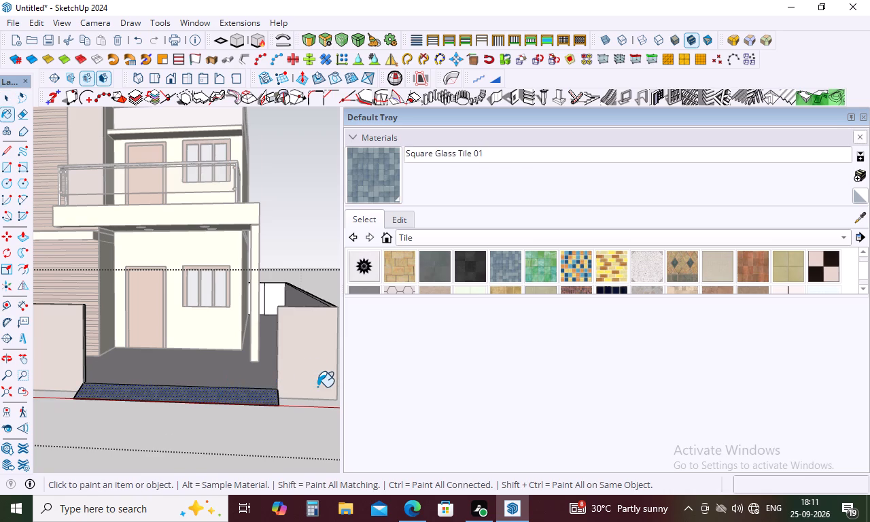
{"action": "scroll", "coordinate": [317, 387], "scroll_direction": "down", "scroll_amount": 2}
{"action": "middle_click_drag", "start_coordinate": [294, 404], "coordinate": [392, 425]}
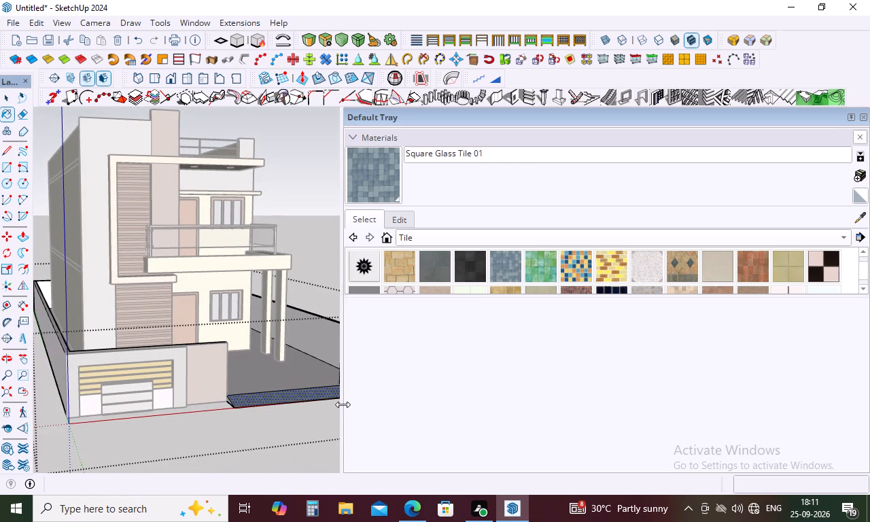
{"action": "key", "text": "space"}
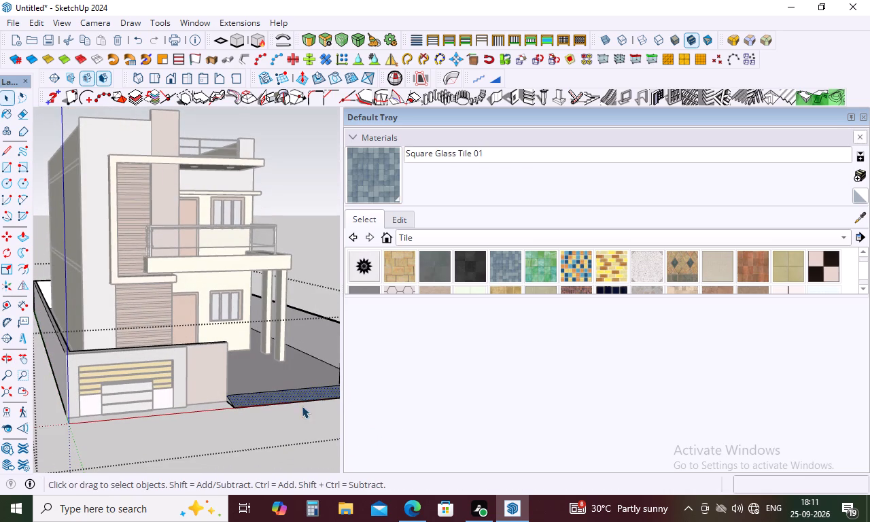
{"action": "left_click", "coordinate": [282, 431]}
{"action": "scroll", "coordinate": [241, 407], "scroll_direction": "down", "scroll_amount": 5}
{"action": "left_click", "coordinate": [300, 453]}
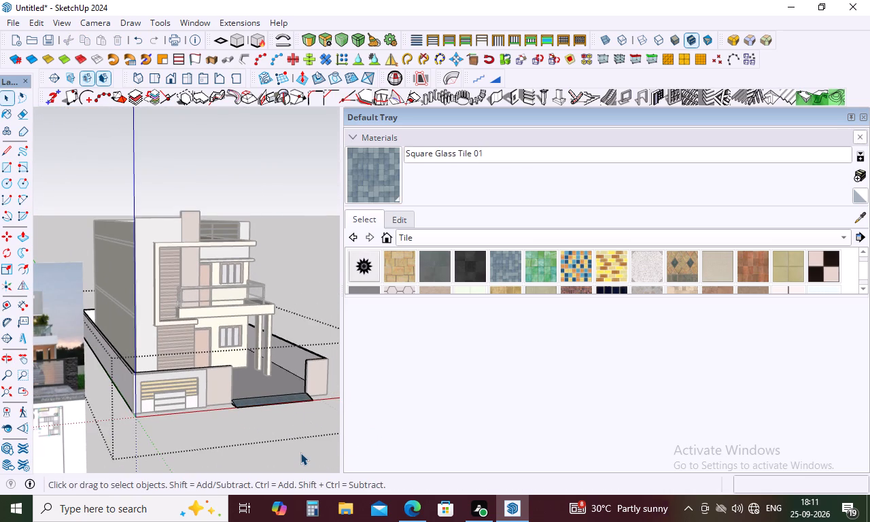
Check the tile texture on the ramp up close and finish editing the boundary wall group.
{"action": "scroll", "coordinate": [281, 407], "scroll_direction": "up", "scroll_amount": 15}
{"action": "scroll", "coordinate": [258, 412], "scroll_direction": "up", "scroll_amount": 6}
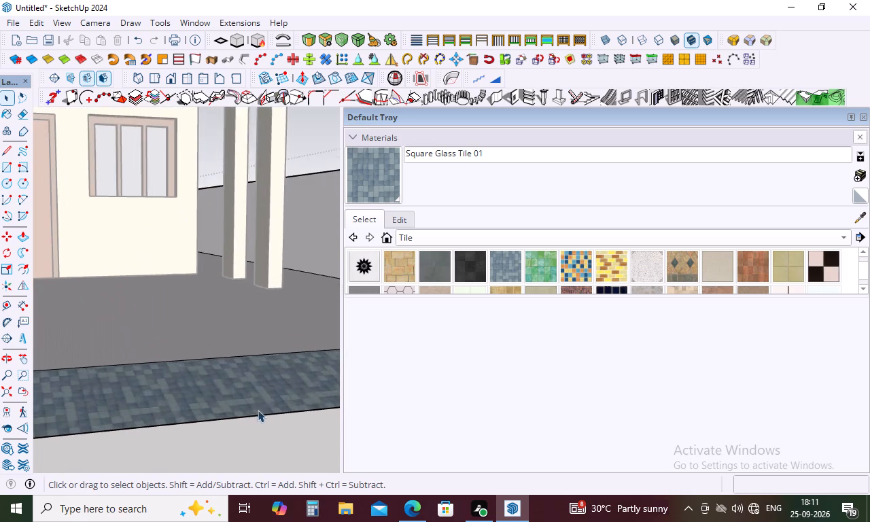
{"action": "scroll", "coordinate": [203, 381], "scroll_direction": "up", "scroll_amount": 5}
{"action": "scroll", "coordinate": [205, 374], "scroll_direction": "down", "scroll_amount": 10}
{"action": "scroll", "coordinate": [205, 375], "scroll_direction": "up", "scroll_amount": 1}
{"action": "scroll", "coordinate": [205, 375], "scroll_direction": "down", "scroll_amount": 6}
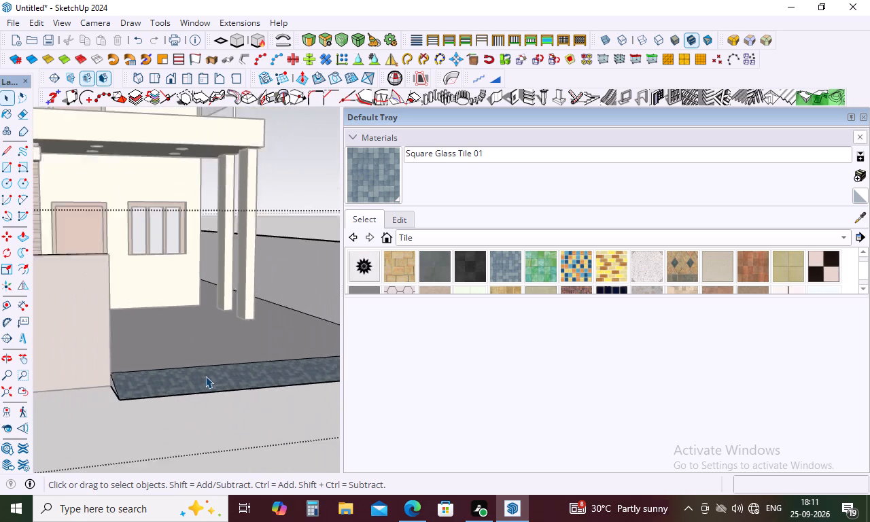
{"action": "scroll", "coordinate": [205, 379], "scroll_direction": "down", "scroll_amount": 19}
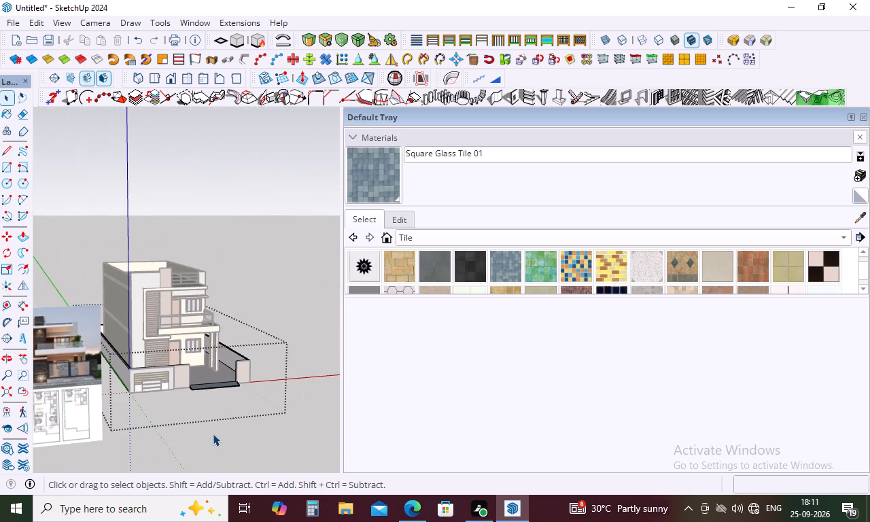
{"action": "left_click", "coordinate": [213, 434]}
Close the Default Tray holding the materials to free the full modelling area.
{"action": "scroll", "coordinate": [214, 389], "scroll_direction": "up", "scroll_amount": 13}
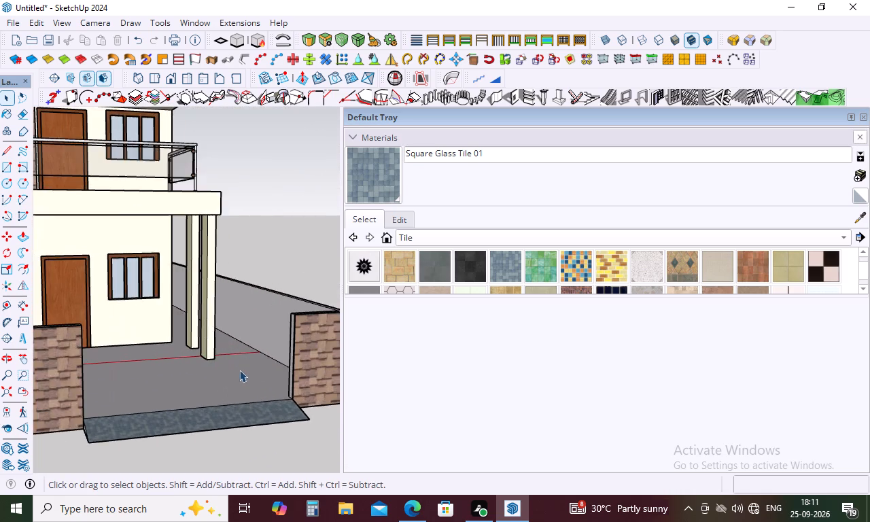
{"action": "middle_click_drag", "start_coordinate": [254, 394], "coordinate": [201, 453]}
{"action": "scroll", "coordinate": [201, 416], "scroll_direction": "down", "scroll_amount": 5}
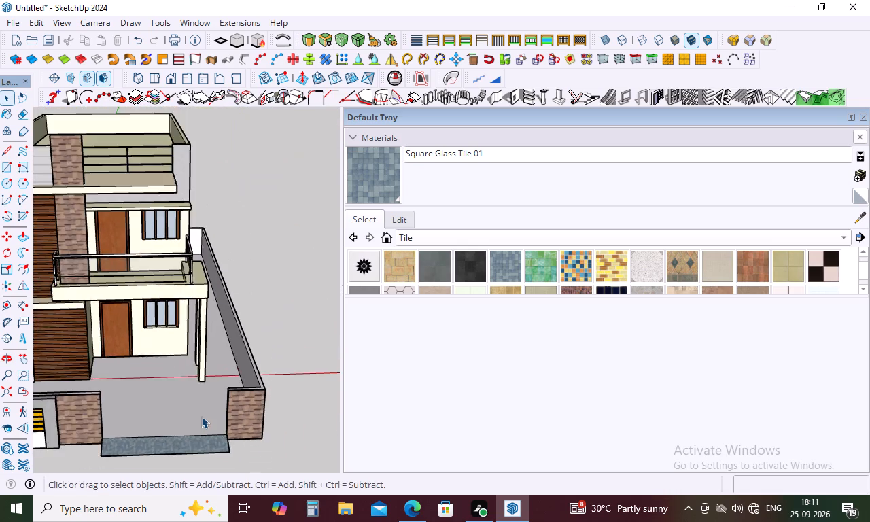
{"action": "scroll", "coordinate": [201, 416], "scroll_direction": "down", "scroll_amount": 4}
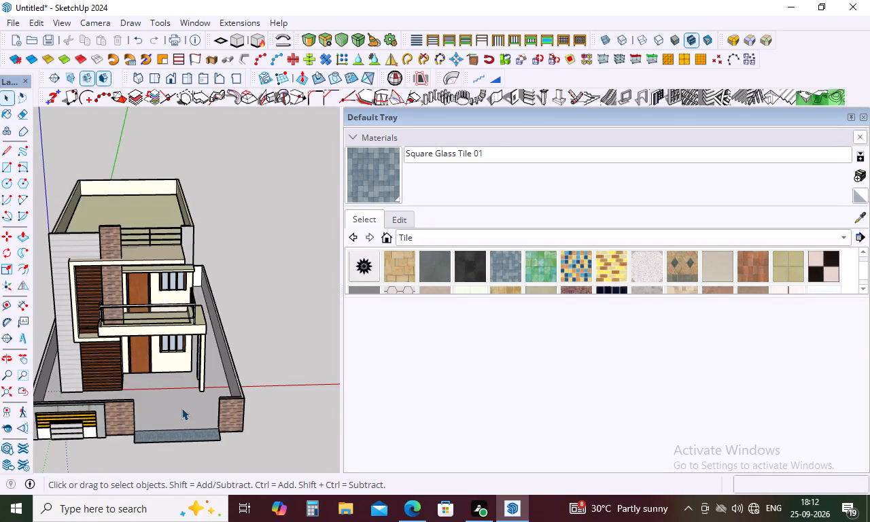
{"action": "left_click", "coordinate": [866, 114]}
Examine the whole painted house beside the reference image from above and from the front.
{"action": "scroll", "coordinate": [569, 316], "scroll_direction": "down", "scroll_amount": 7}
{"action": "middle_click_drag", "start_coordinate": [577, 363], "coordinate": [578, 364]}
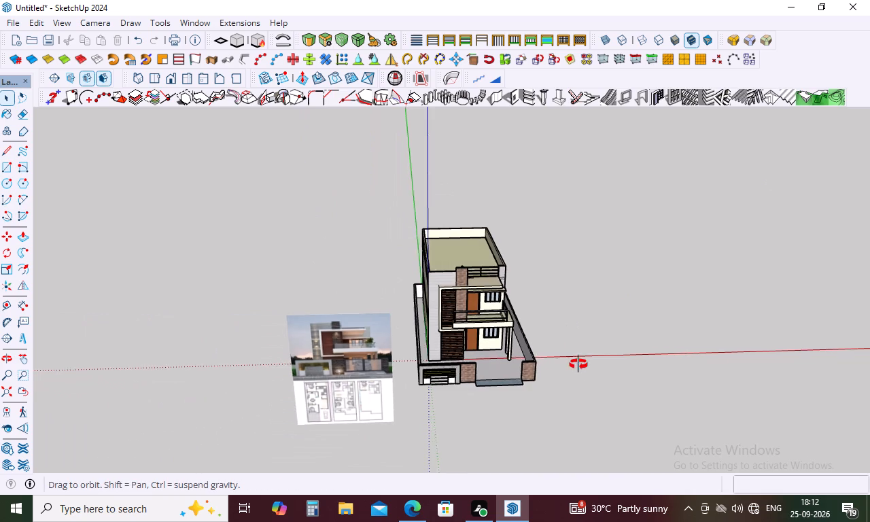
{"action": "middle_click_drag", "start_coordinate": [578, 364], "coordinate": [470, 258]}
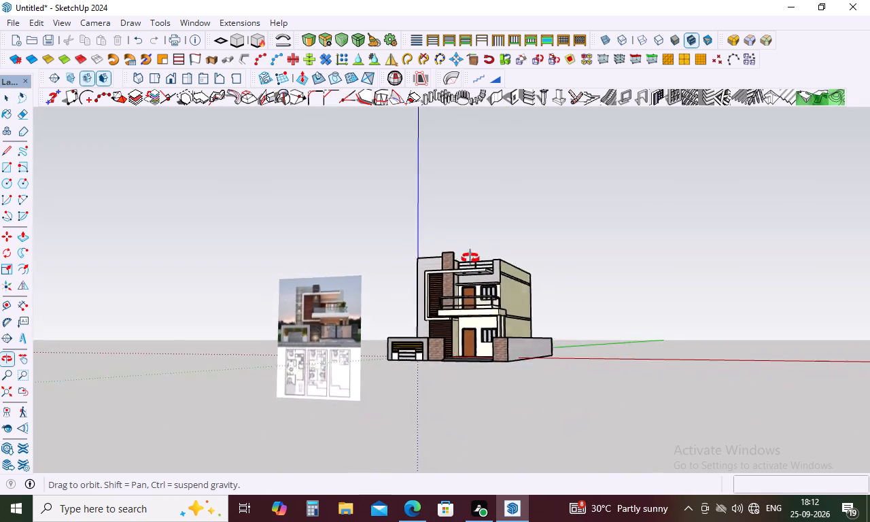
{"action": "middle_click_drag", "start_coordinate": [470, 258], "coordinate": [472, 369]}
{"action": "scroll", "coordinate": [474, 378], "scroll_direction": "up", "scroll_amount": 4}
{"action": "scroll", "coordinate": [464, 478], "scroll_direction": "up", "scroll_amount": 4}
{"action": "scroll", "coordinate": [473, 408], "scroll_direction": "up", "scroll_amount": 4}
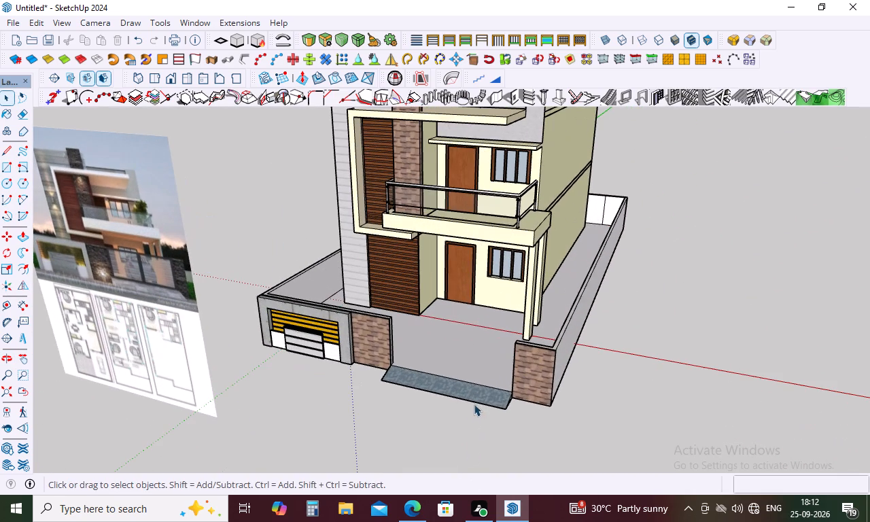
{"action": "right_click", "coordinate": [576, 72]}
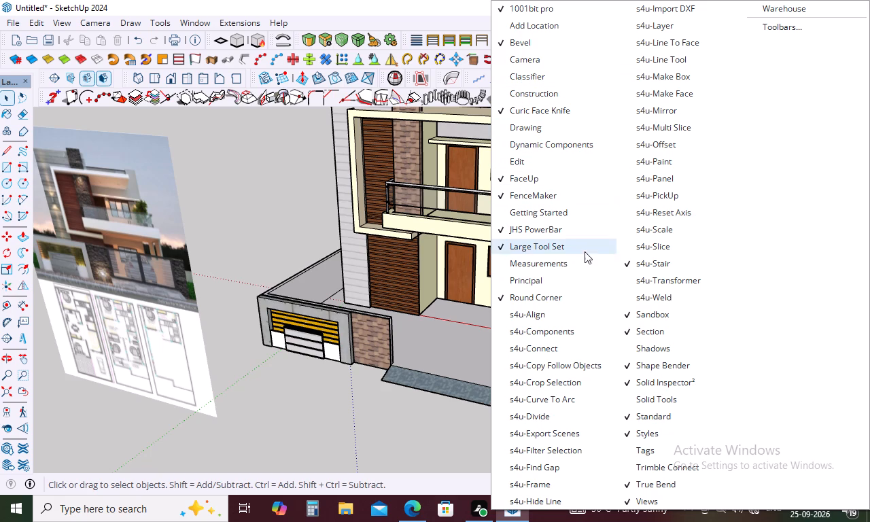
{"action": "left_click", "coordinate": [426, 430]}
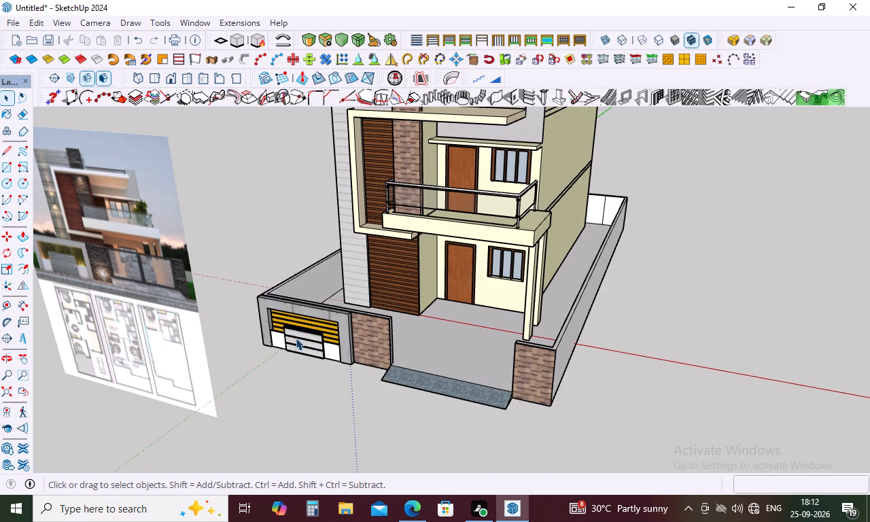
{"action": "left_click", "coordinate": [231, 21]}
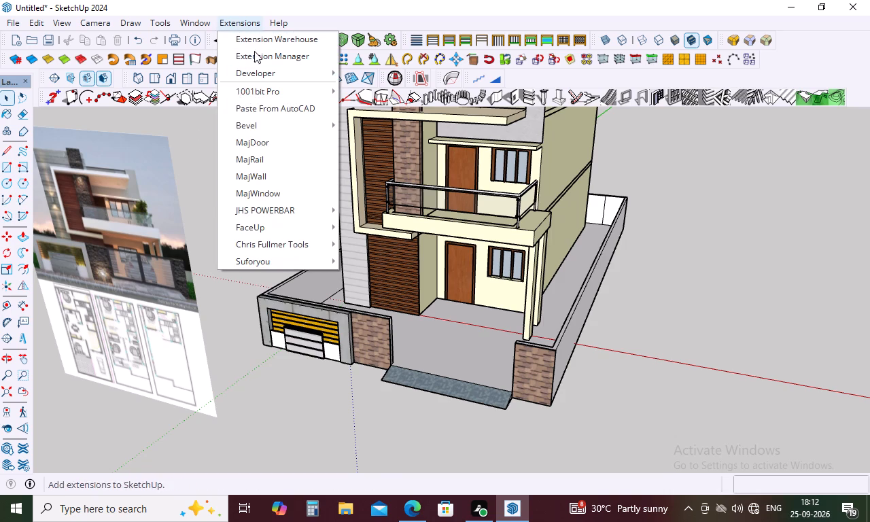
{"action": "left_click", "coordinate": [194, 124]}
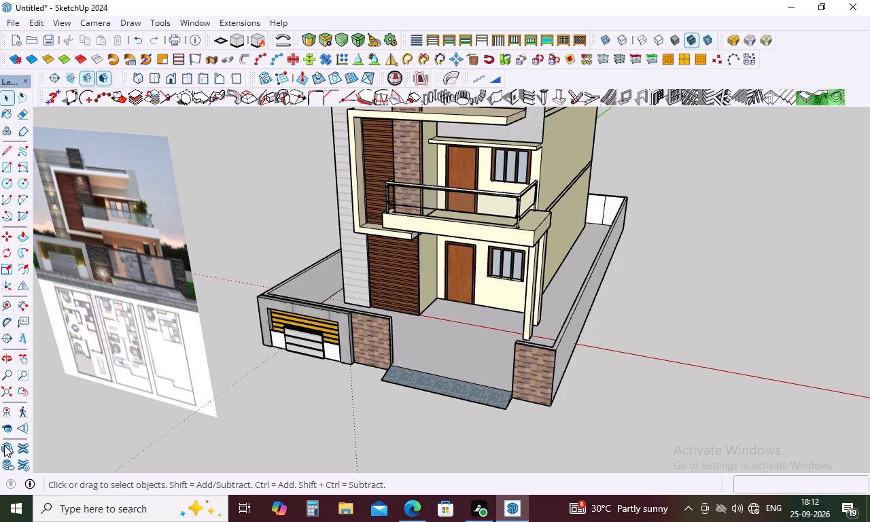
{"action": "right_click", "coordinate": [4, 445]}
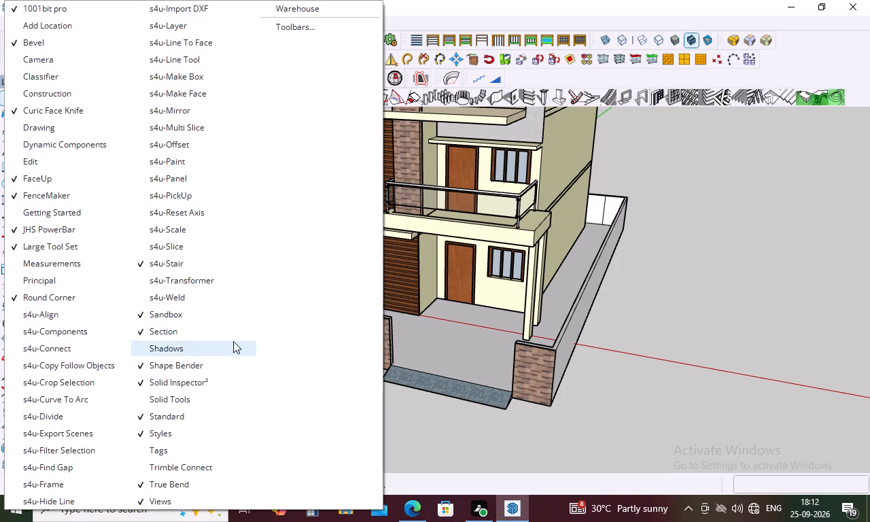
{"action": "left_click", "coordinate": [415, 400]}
Examine the entrance opening, the tiled ramp and the brick pillars of the boundary wall from several angles.
{"action": "scroll", "coordinate": [412, 390], "scroll_direction": "down", "scroll_amount": 3}
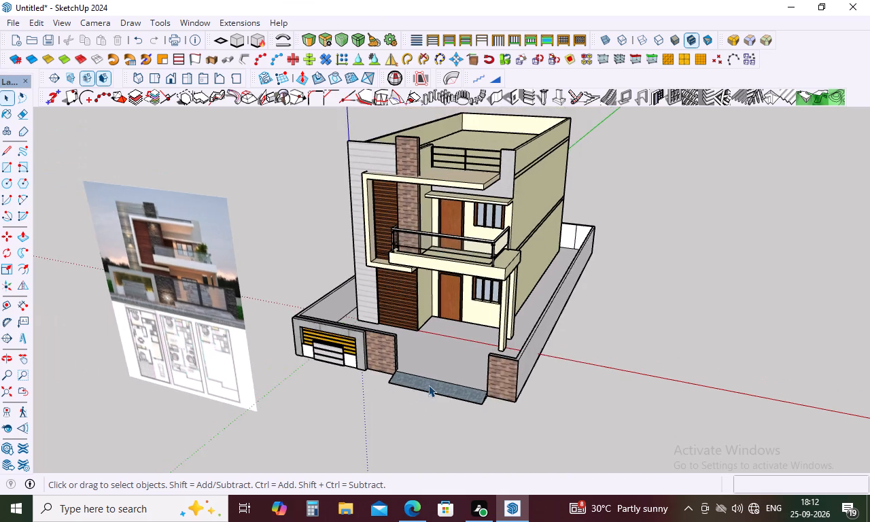
{"action": "middle_click_drag", "start_coordinate": [428, 385], "coordinate": [554, 353]}
{"action": "scroll", "coordinate": [534, 372], "scroll_direction": "up", "scroll_amount": 7}
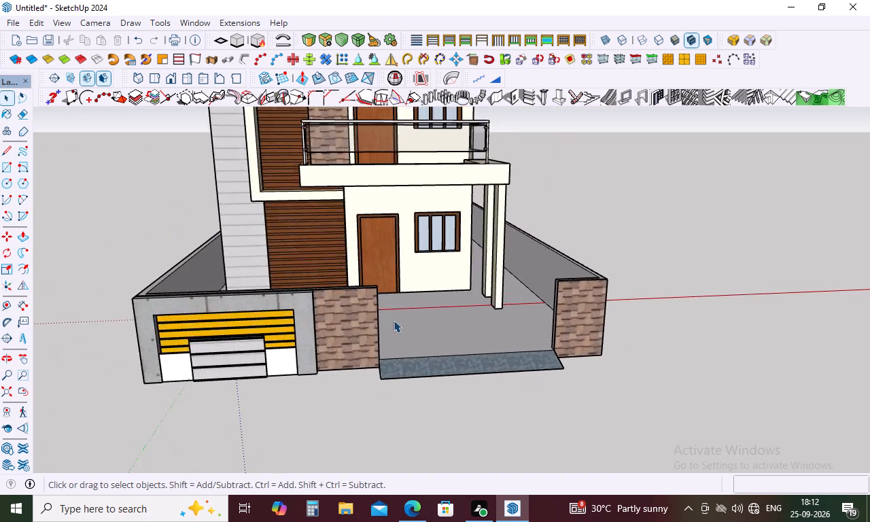
{"action": "scroll", "coordinate": [394, 320], "scroll_direction": "up", "scroll_amount": 7}
{"action": "scroll", "coordinate": [481, 374], "scroll_direction": "up", "scroll_amount": 5}
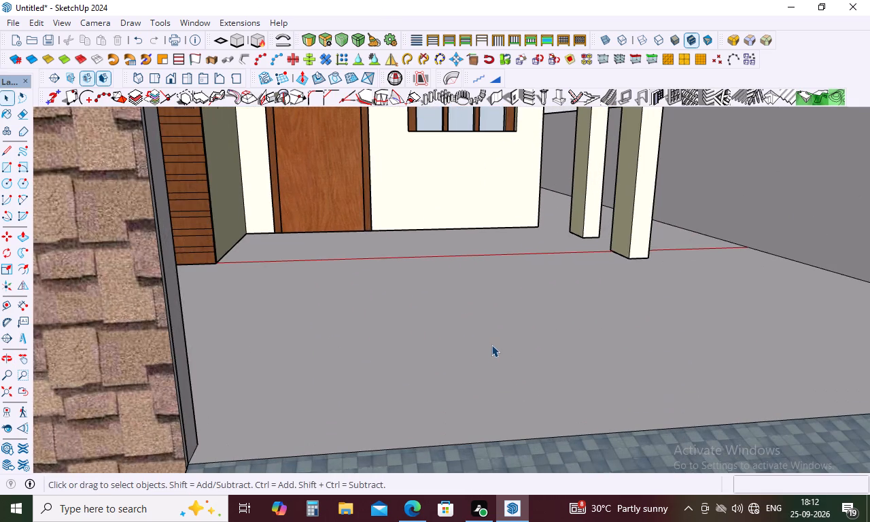
{"action": "scroll", "coordinate": [491, 345], "scroll_direction": "down", "scroll_amount": 5}
{"action": "scroll", "coordinate": [491, 349], "scroll_direction": "up", "scroll_amount": 5}
{"action": "scroll", "coordinate": [491, 350], "scroll_direction": "down", "scroll_amount": 10}
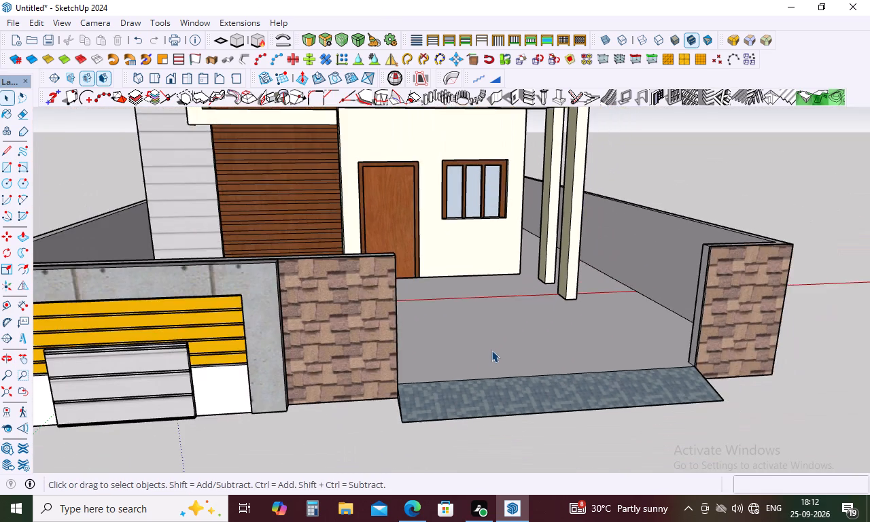
{"action": "scroll", "coordinate": [505, 341], "scroll_direction": "down", "scroll_amount": 4}
{"action": "middle_click_drag", "start_coordinate": [696, 370], "coordinate": [517, 310]}
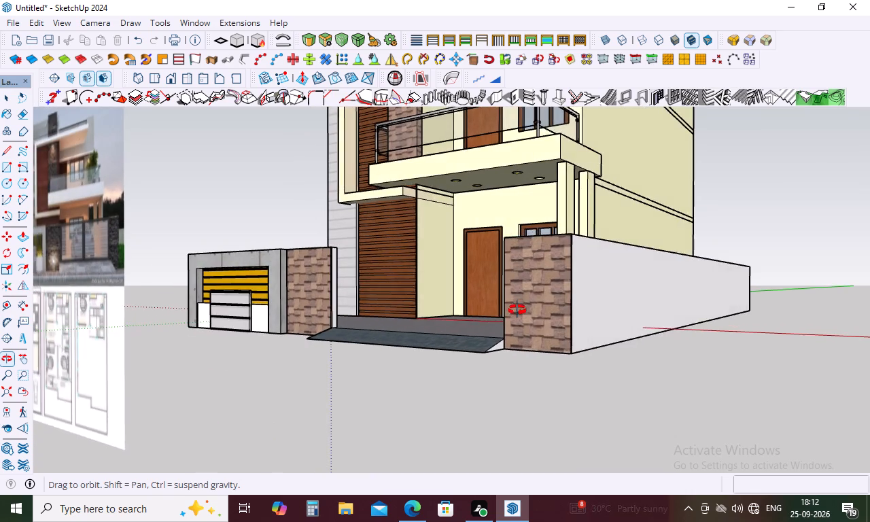
Examine the whole house and its boundary wall from the front, the long side and above.
{"action": "middle_click_drag", "start_coordinate": [517, 310], "coordinate": [555, 317]}
{"action": "scroll", "coordinate": [575, 318], "scroll_direction": "down", "scroll_amount": 9}
{"action": "middle_click_drag", "start_coordinate": [575, 327], "coordinate": [722, 294]}
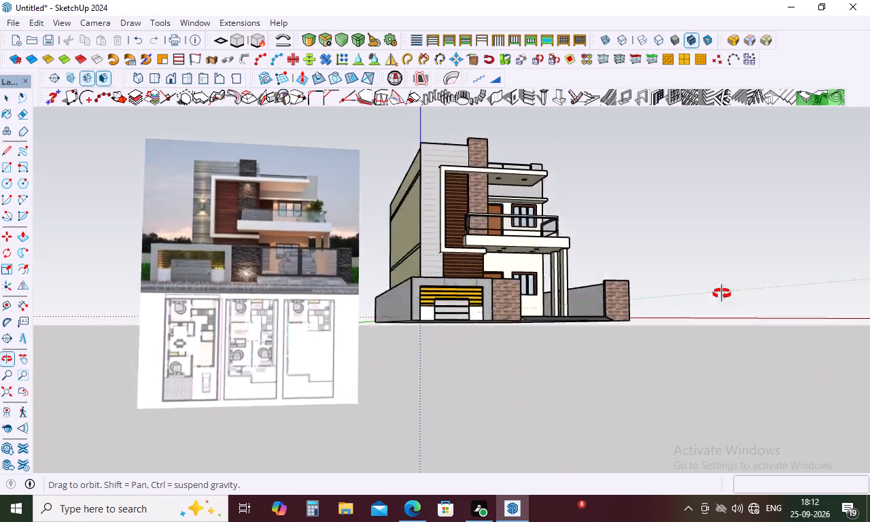
{"action": "middle_click_drag", "start_coordinate": [722, 294], "coordinate": [394, 334]}
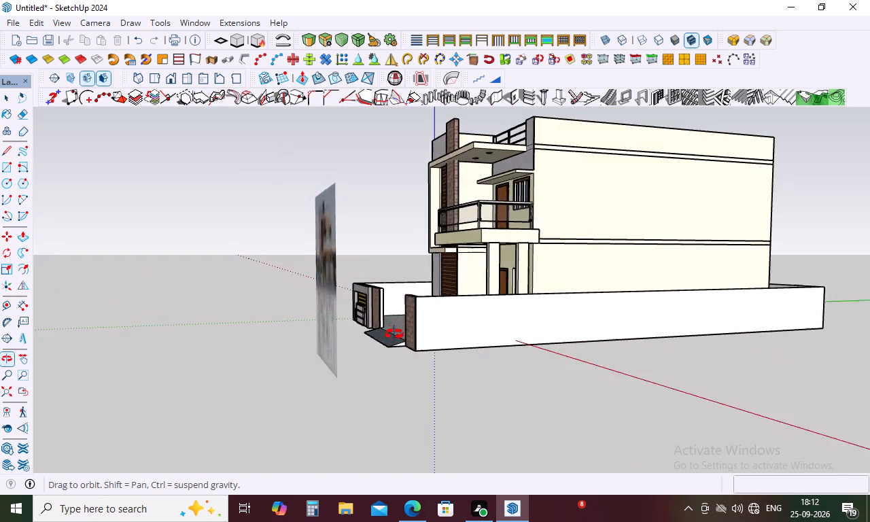
{"action": "middle_click_drag", "start_coordinate": [394, 334], "coordinate": [294, 383]}
{"action": "scroll", "coordinate": [665, 293], "scroll_direction": "down", "scroll_amount": 5}
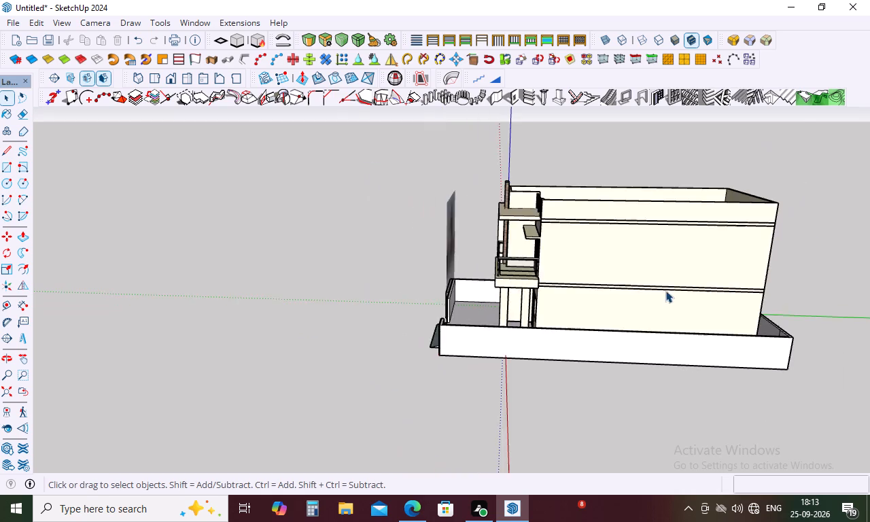
{"action": "scroll", "coordinate": [663, 278], "scroll_direction": "down", "scroll_amount": 5}
{"action": "middle_click_drag", "start_coordinate": [669, 296], "coordinate": [741, 341]}
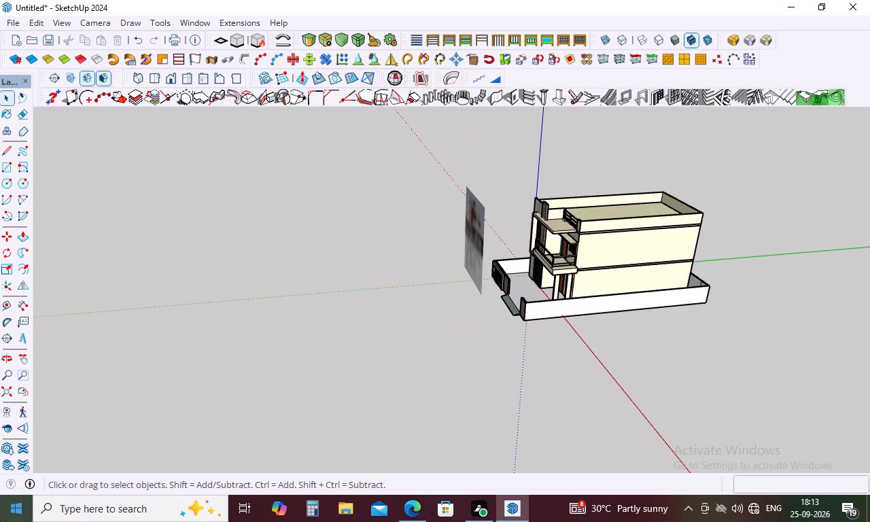
{"action": "scroll", "coordinate": [0, 502], "scroll_direction": "down", "scroll_amount": 4}
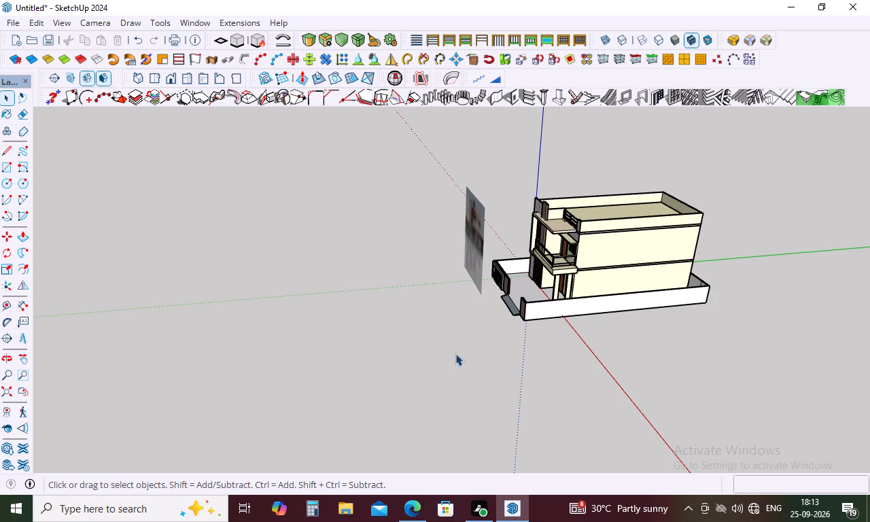
{"action": "scroll", "coordinate": [487, 328], "scroll_direction": "down", "scroll_amount": 3}
{"action": "middle_click_drag", "start_coordinate": [487, 327], "coordinate": [687, 324]}
{"action": "scroll", "coordinate": [481, 288], "scroll_direction": "up", "scroll_amount": 1}
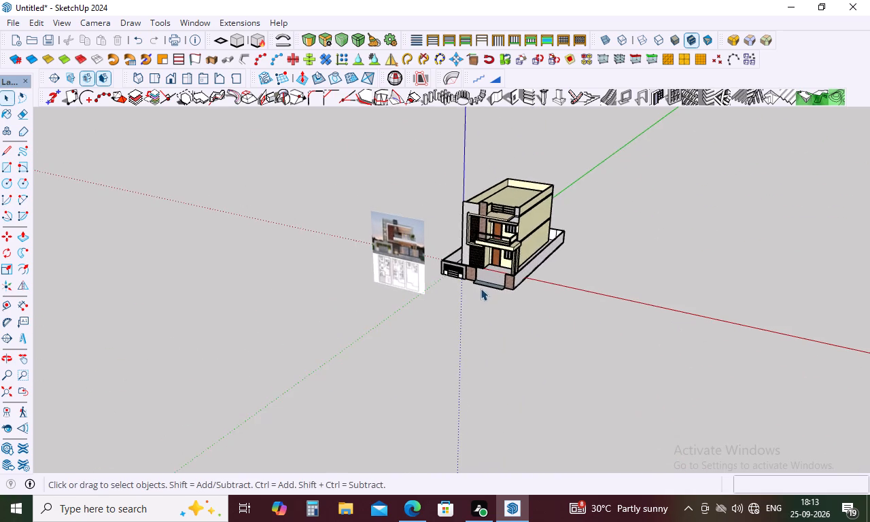
{"action": "middle_click_drag", "start_coordinate": [480, 290], "coordinate": [635, 317]}
{"action": "scroll", "coordinate": [524, 277], "scroll_direction": "up", "scroll_amount": 3}
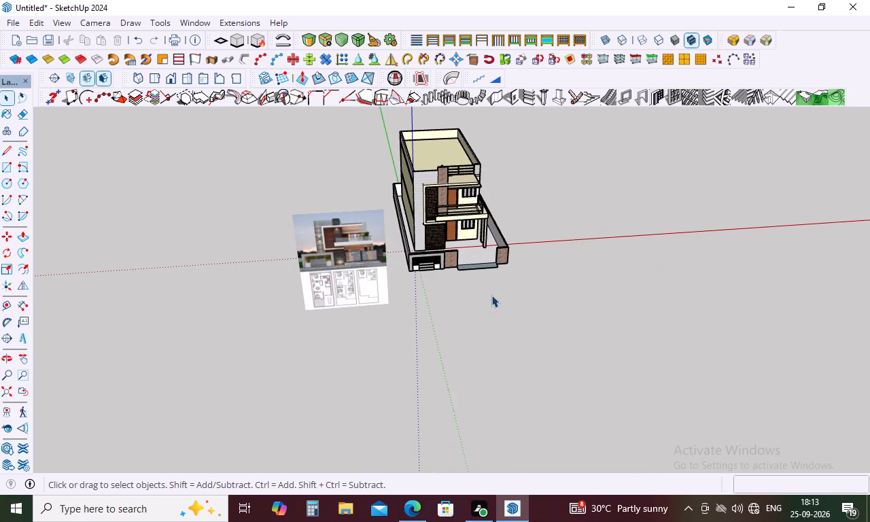
Examine the front boundary wall, the ramp and the open gateway beside the reference image from low and high angles.
{"action": "middle_click_drag", "start_coordinate": [494, 292], "coordinate": [476, 125]}
{"action": "scroll", "coordinate": [446, 250], "scroll_direction": "up", "scroll_amount": 9}
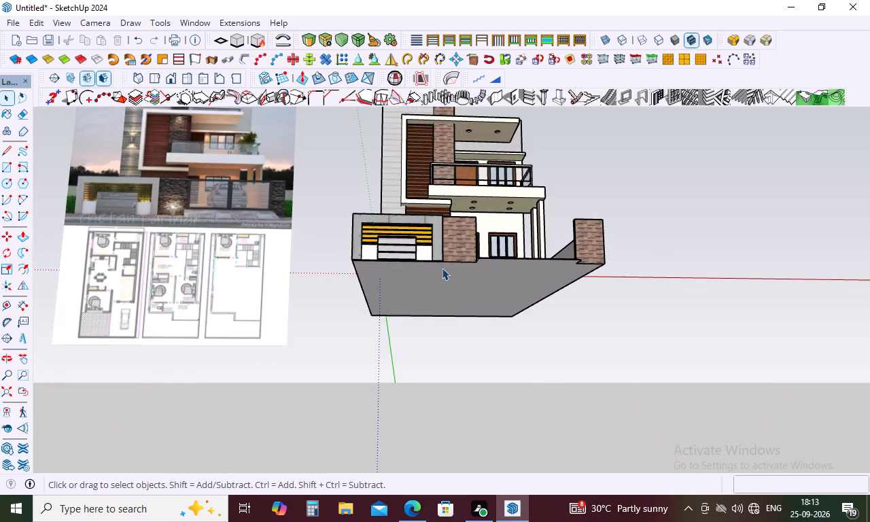
{"action": "scroll", "coordinate": [440, 267], "scroll_direction": "up", "scroll_amount": 5}
{"action": "middle_click_drag", "start_coordinate": [471, 222], "coordinate": [446, 350]}
{"action": "scroll", "coordinate": [436, 249], "scroll_direction": "down", "scroll_amount": 5}
{"action": "middle_click_drag", "start_coordinate": [502, 242], "coordinate": [502, 299]}
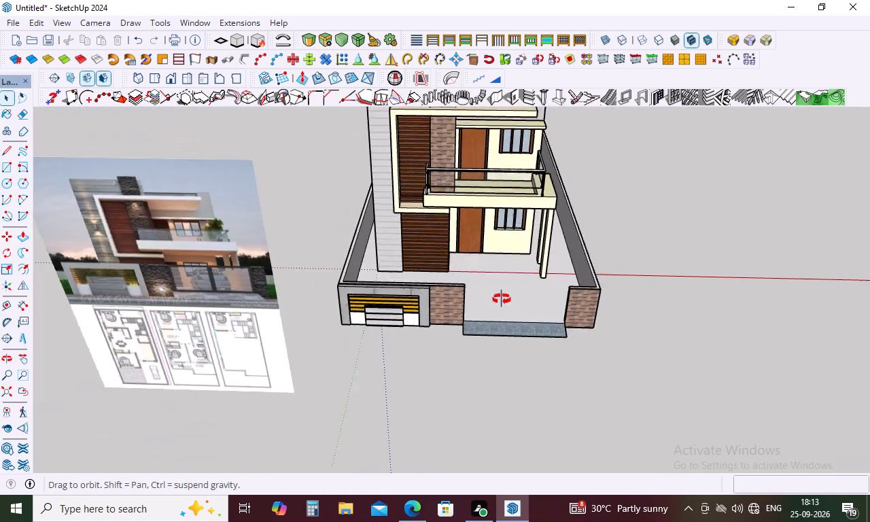
{"action": "middle_click_drag", "start_coordinate": [502, 299], "coordinate": [585, 302]}
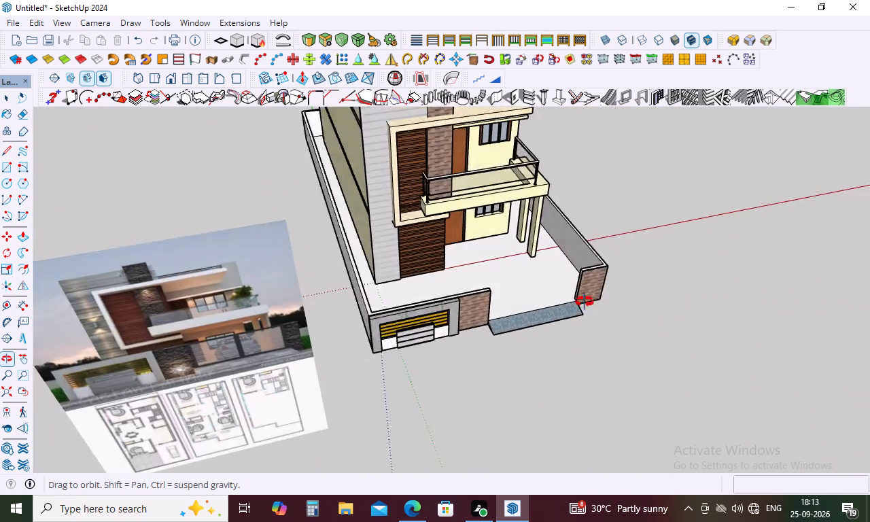
{"action": "middle_click_drag", "start_coordinate": [585, 302], "coordinate": [470, 307]}
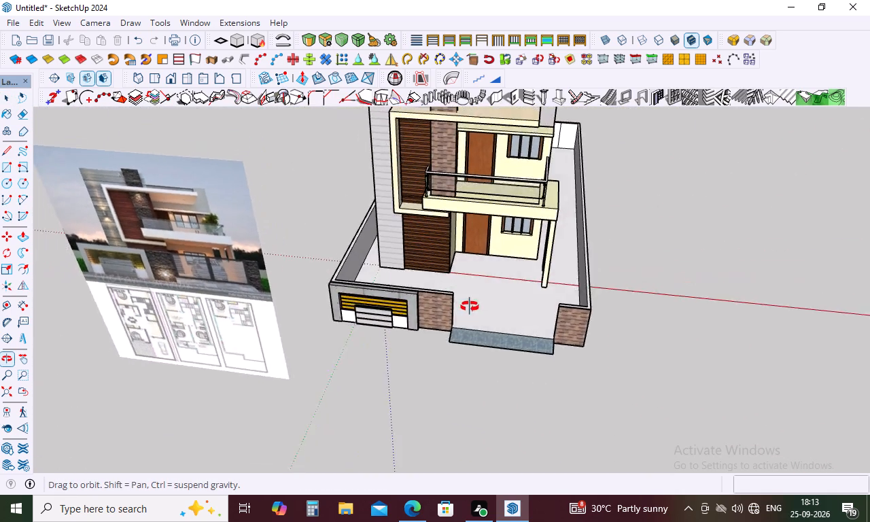
{"action": "middle_click_drag", "start_coordinate": [470, 307], "coordinate": [504, 207]}
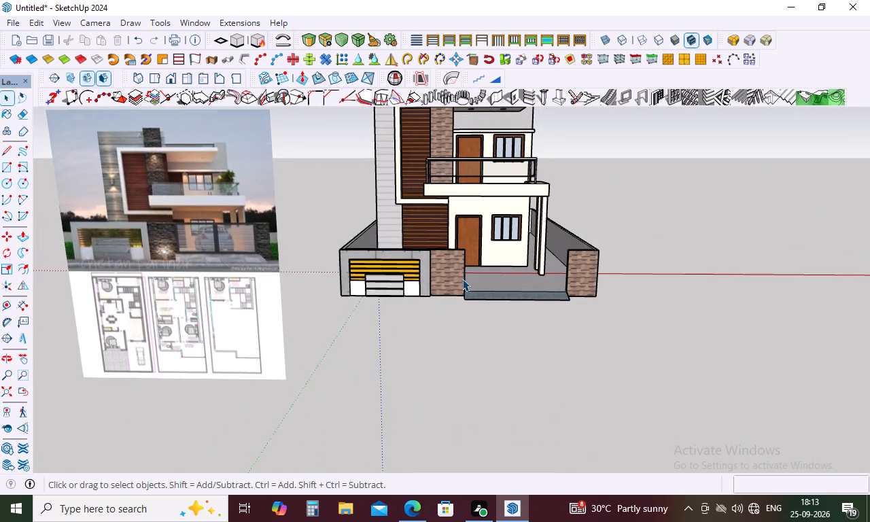
{"action": "scroll", "coordinate": [462, 279], "scroll_direction": "down", "scroll_amount": 8}
{"action": "scroll", "coordinate": [462, 279], "scroll_direction": "up", "scroll_amount": 4}
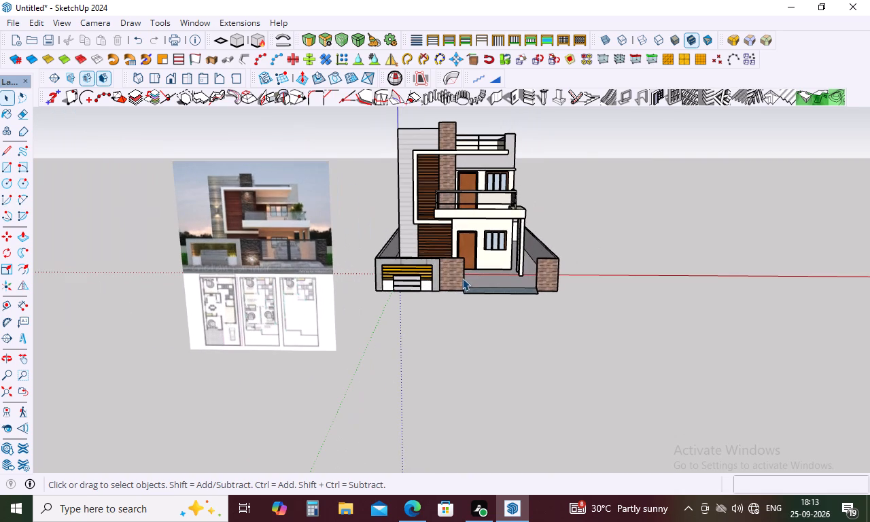
{"action": "middle_click_drag", "start_coordinate": [462, 285], "coordinate": [437, 254]}
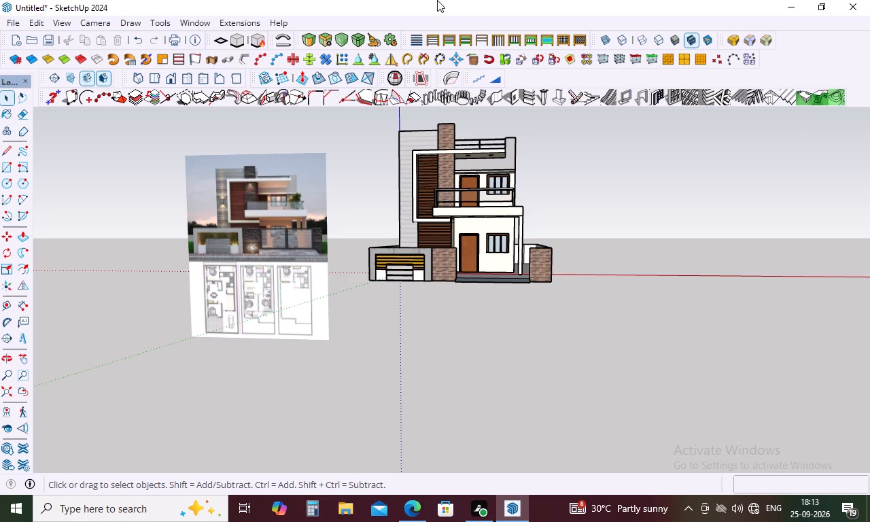
Examine the front facade up close, including the balcony railing, roof canopy and ceiling lights.
{"action": "scroll", "coordinate": [473, 315], "scroll_direction": "down", "scroll_amount": 4}
{"action": "scroll", "coordinate": [469, 192], "scroll_direction": "up", "scroll_amount": 9}
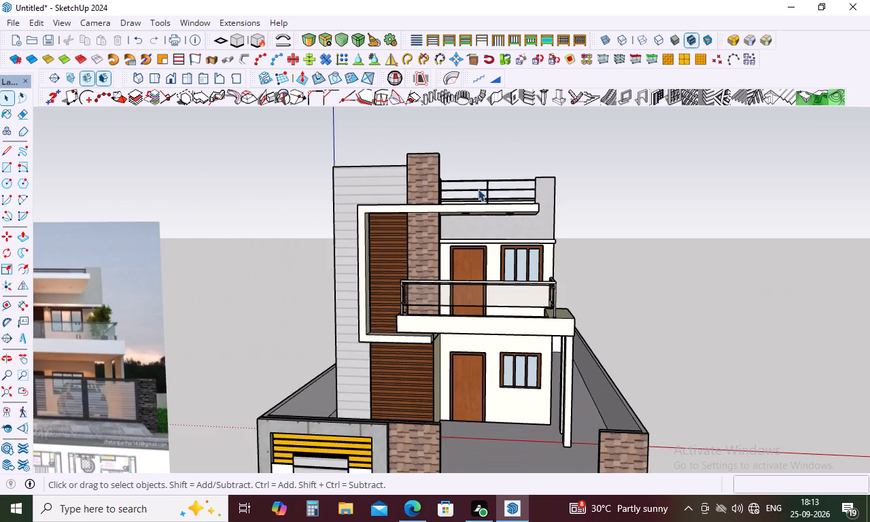
{"action": "middle_click_drag", "start_coordinate": [483, 192], "coordinate": [495, 139]}
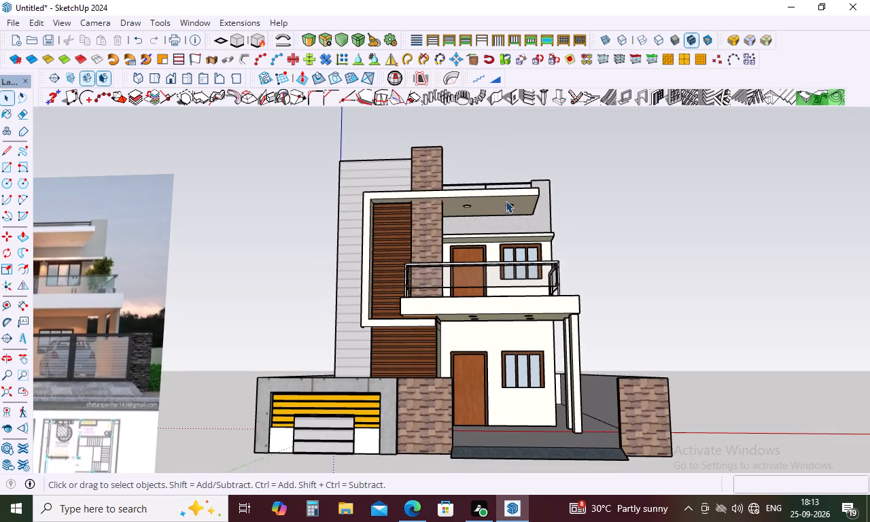
{"action": "scroll", "coordinate": [506, 201], "scroll_direction": "down", "scroll_amount": 2}
{"action": "scroll", "coordinate": [510, 207], "scroll_direction": "up", "scroll_amount": 4}
{"action": "scroll", "coordinate": [510, 207], "scroll_direction": "down", "scroll_amount": 3}
{"action": "middle_click_drag", "start_coordinate": [527, 280], "coordinate": [528, 256]}
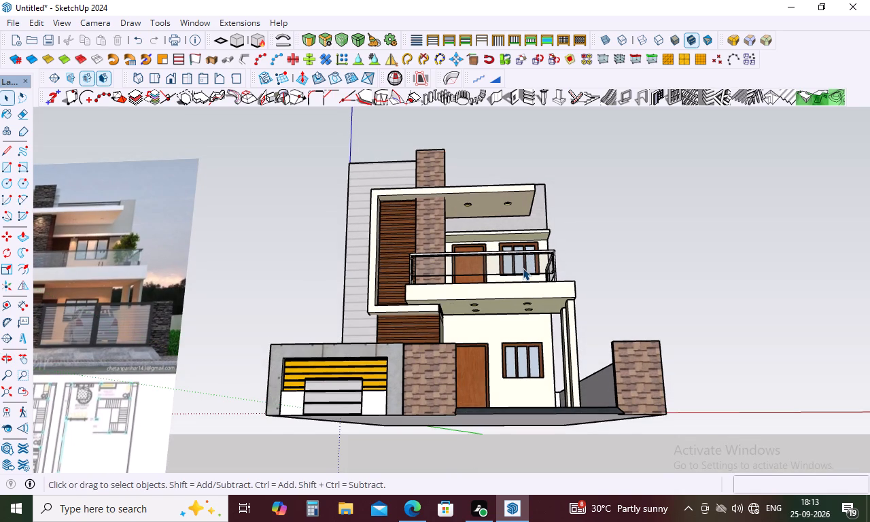
{"action": "scroll", "coordinate": [523, 268], "scroll_direction": "down", "scroll_amount": 3}
{"action": "scroll", "coordinate": [523, 268], "scroll_direction": "up", "scroll_amount": 5}
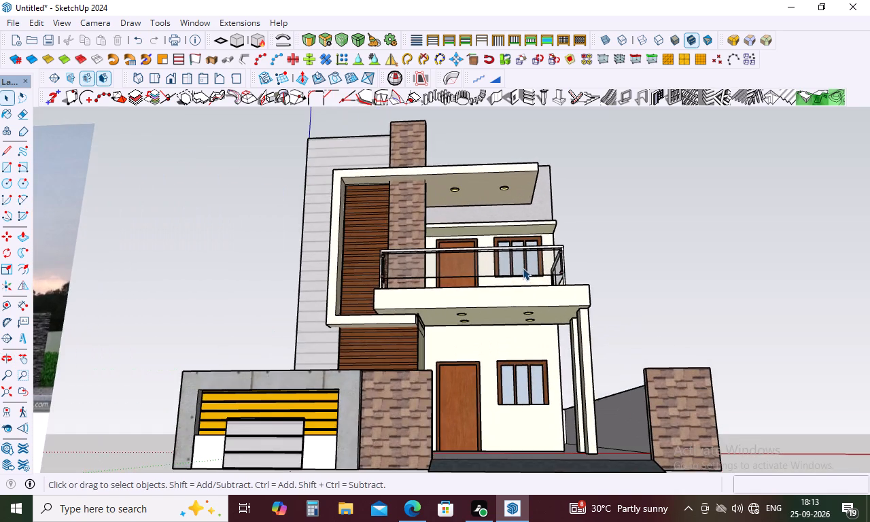
{"action": "scroll", "coordinate": [523, 268], "scroll_direction": "down", "scroll_amount": 2}
{"action": "middle_click_drag", "start_coordinate": [539, 382], "coordinate": [538, 426]}
Open the boundary wall group and the group nested inside it for editing, down to the ramp and floor faces.
{"action": "left_click", "coordinate": [505, 462]}
{"action": "right_click", "coordinate": [505, 462]}
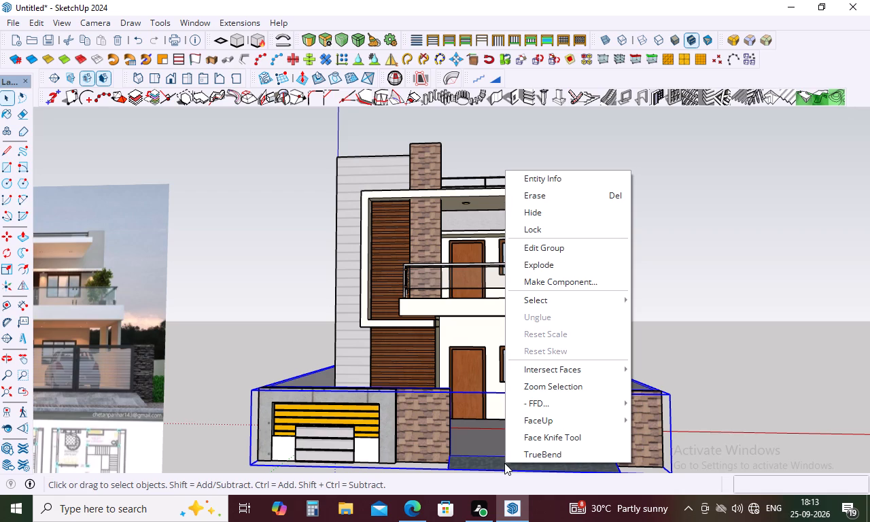
{"action": "left_click", "coordinate": [718, 340]}
{"action": "double_click", "coordinate": [579, 453]}
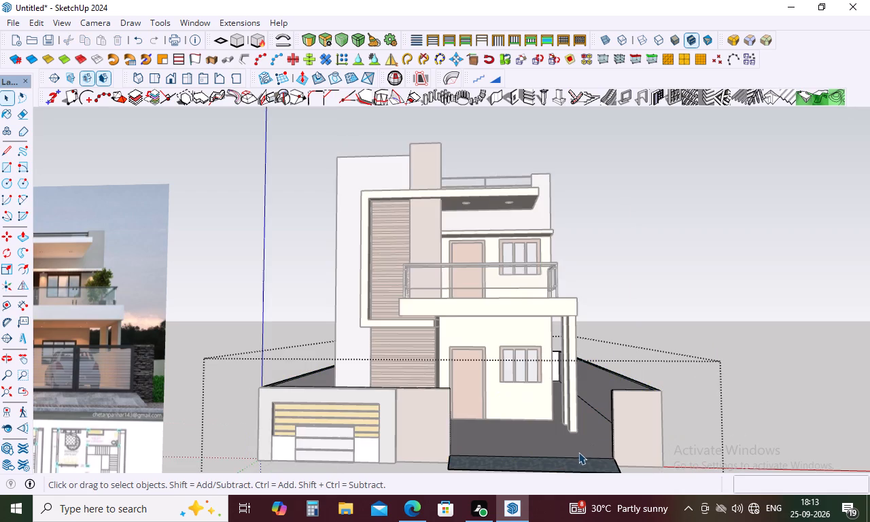
{"action": "scroll", "coordinate": [562, 355], "scroll_direction": "down", "scroll_amount": 5}
{"action": "scroll", "coordinate": [559, 420], "scroll_direction": "up", "scroll_amount": 9}
{"action": "left_click", "coordinate": [555, 414]}
{"action": "right_click", "coordinate": [555, 414]}
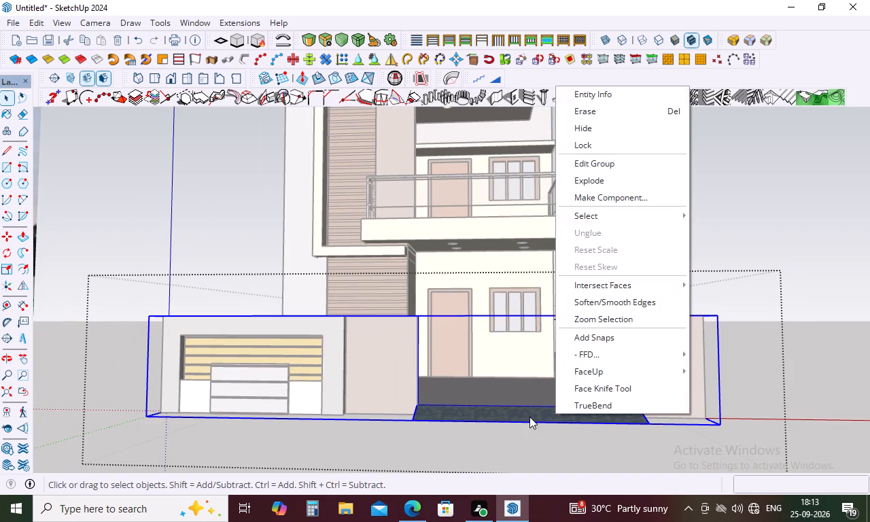
{"action": "left_click", "coordinate": [523, 436]}
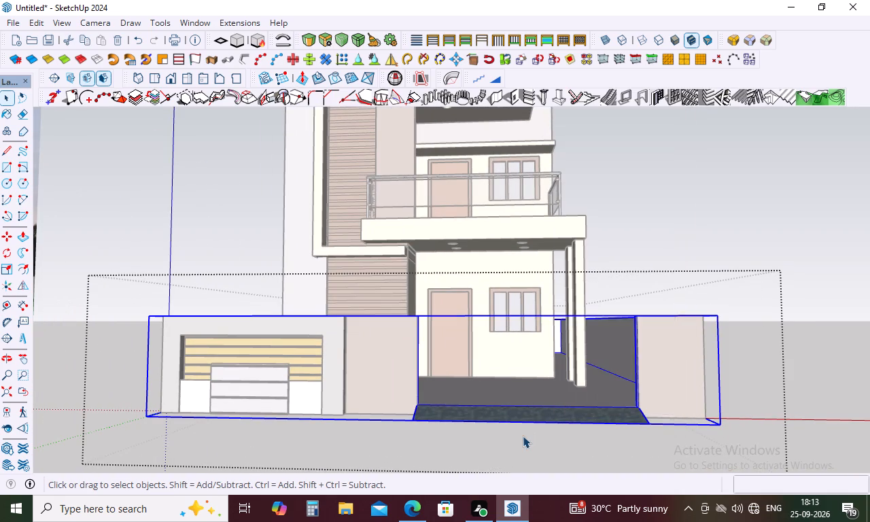
{"action": "double_click", "coordinate": [521, 418]}
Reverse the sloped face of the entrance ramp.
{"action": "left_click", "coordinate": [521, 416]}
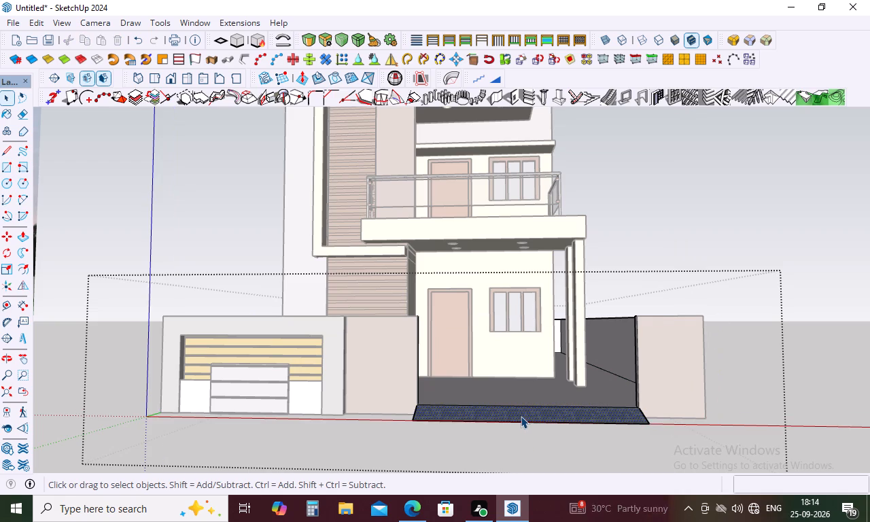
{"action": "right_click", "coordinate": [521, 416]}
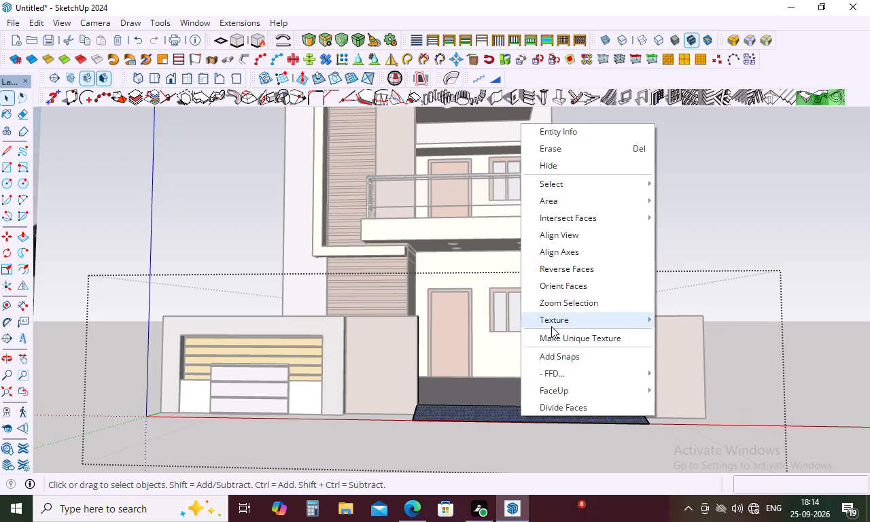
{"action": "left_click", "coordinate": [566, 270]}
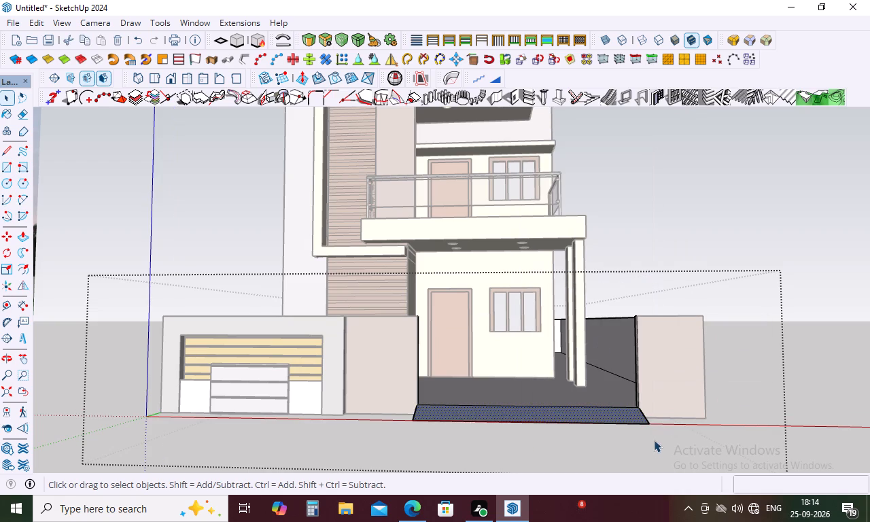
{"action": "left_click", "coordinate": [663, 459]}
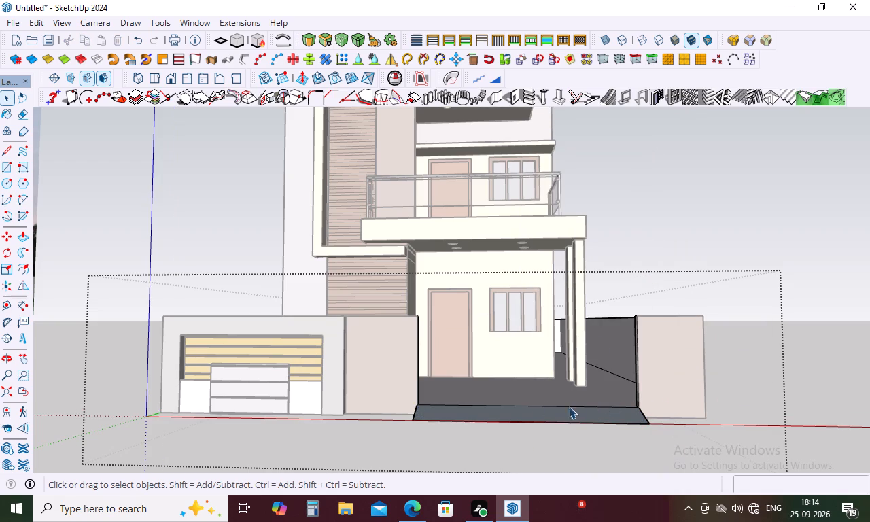
Reverse the courtyard floor face behind the entrance ramp.
{"action": "left_click", "coordinate": [544, 400]}
{"action": "right_click", "coordinate": [544, 398]}
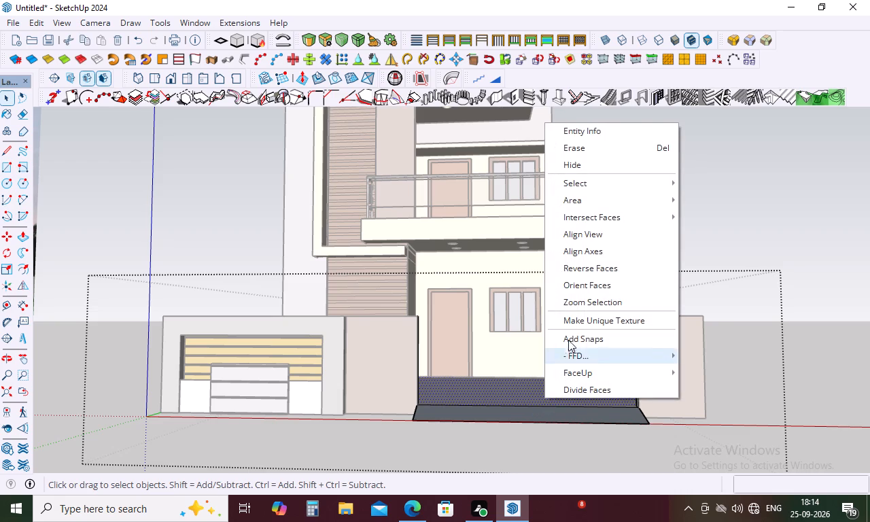
{"action": "left_click", "coordinate": [589, 268]}
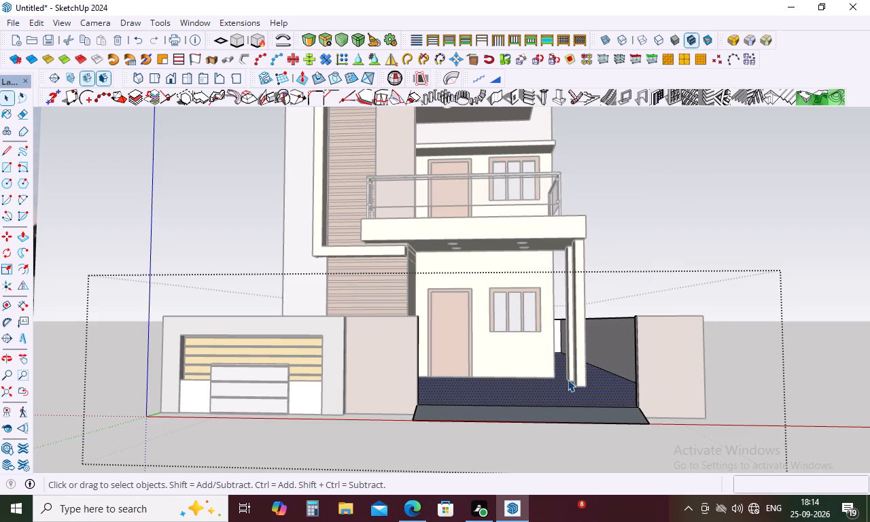
{"action": "scroll", "coordinate": [568, 379], "scroll_direction": "down", "scroll_amount": 4}
{"action": "middle_click_drag", "start_coordinate": [568, 379], "coordinate": [568, 465]}
{"action": "scroll", "coordinate": [568, 465], "scroll_direction": "up", "scroll_amount": 10}
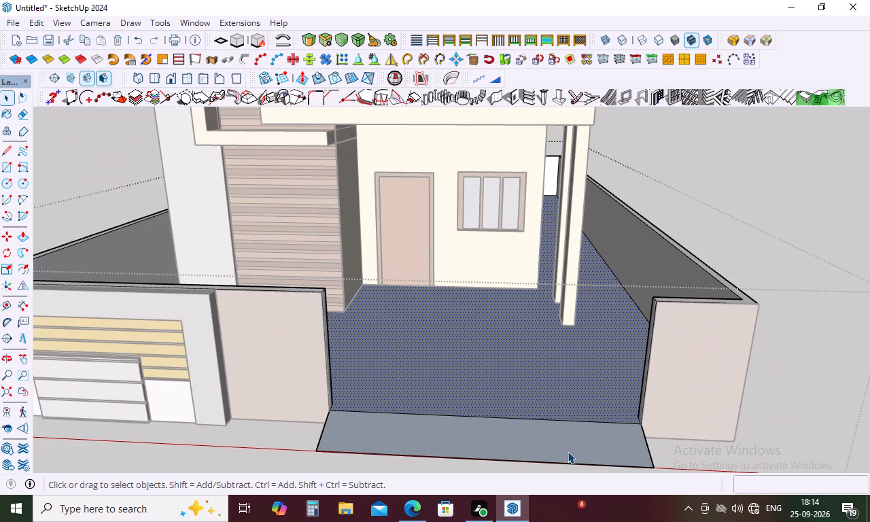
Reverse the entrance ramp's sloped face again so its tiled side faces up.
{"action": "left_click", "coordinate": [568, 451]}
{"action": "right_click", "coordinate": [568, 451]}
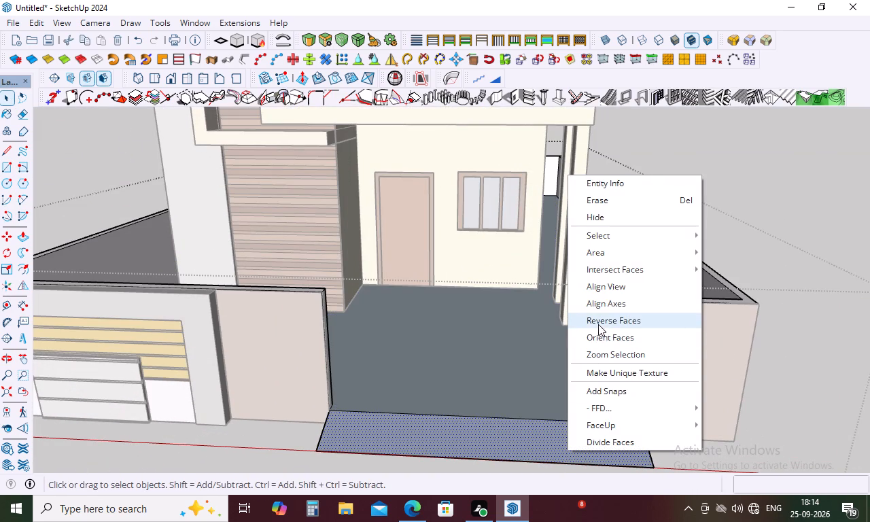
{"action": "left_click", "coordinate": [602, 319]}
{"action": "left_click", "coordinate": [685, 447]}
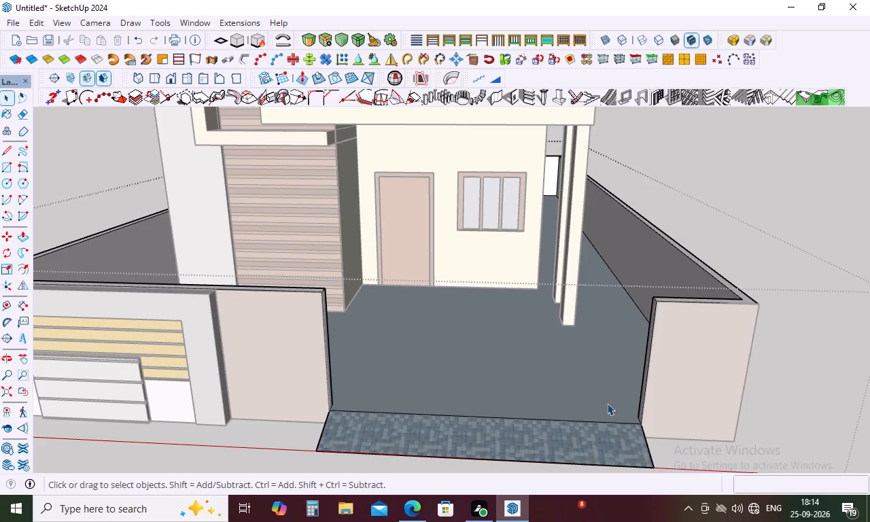
Examine the courtyard floor, the tiled ramp and the inner boundary walls from above and from the front.
{"action": "scroll", "coordinate": [590, 391], "scroll_direction": "down", "scroll_amount": 5}
{"action": "middle_click_drag", "start_coordinate": [614, 402], "coordinate": [424, 455]}
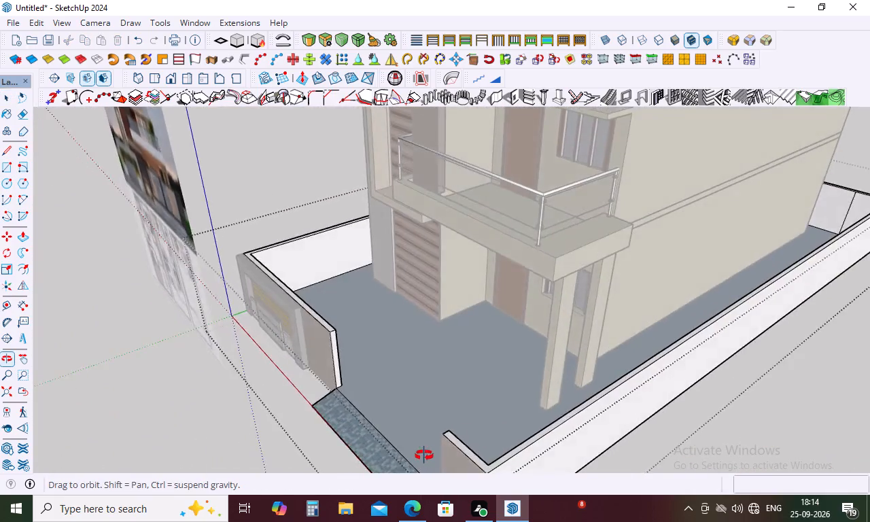
{"action": "middle_click_drag", "start_coordinate": [424, 455], "coordinate": [573, 475]}
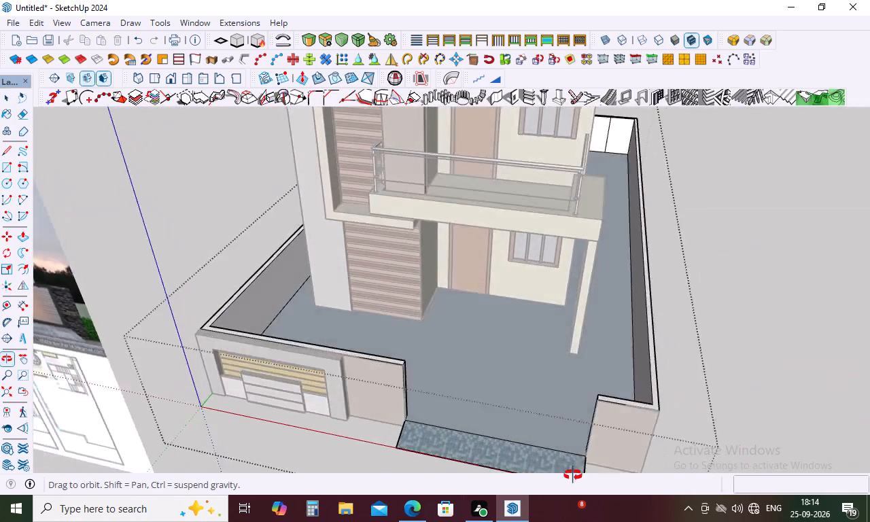
{"action": "middle_click_drag", "start_coordinate": [573, 475], "coordinate": [545, 399]}
{"action": "scroll", "coordinate": [544, 395], "scroll_direction": "down", "scroll_amount": 2}
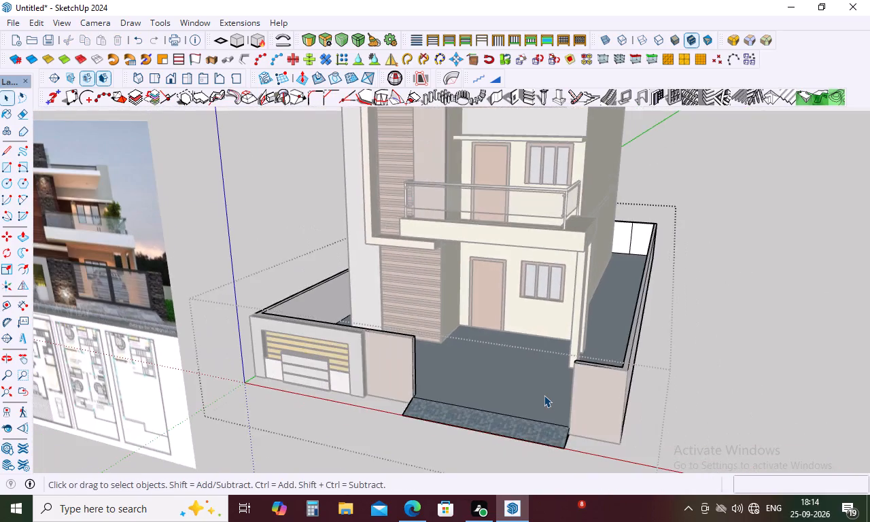
{"action": "middle_click_drag", "start_coordinate": [551, 398], "coordinate": [706, 313]}
{"action": "scroll", "coordinate": [686, 364], "scroll_direction": "up", "scroll_amount": 3}
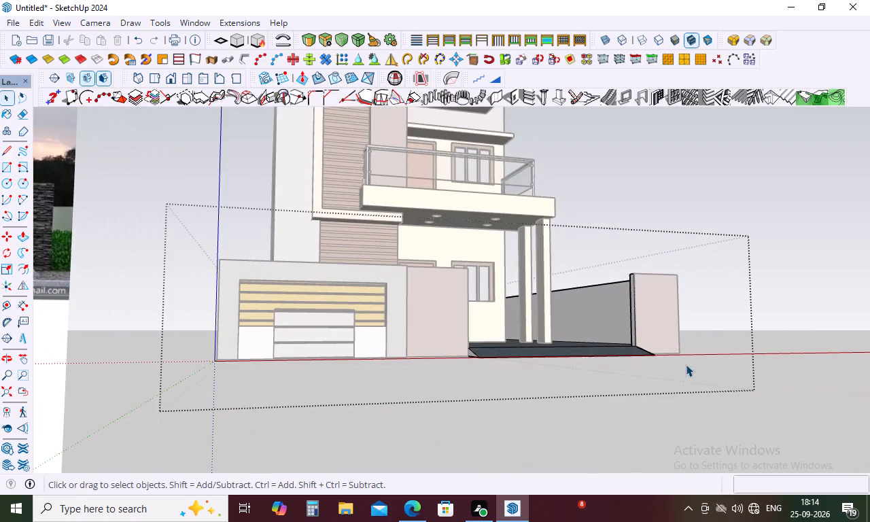
Check the tiled entrance ramp from the front and close the boundary wall group.
{"action": "scroll", "coordinate": [650, 355], "scroll_direction": "up", "scroll_amount": 1}
{"action": "middle_click_drag", "start_coordinate": [648, 354], "coordinate": [527, 381]}
{"action": "scroll", "coordinate": [525, 382], "scroll_direction": "up", "scroll_amount": 4}
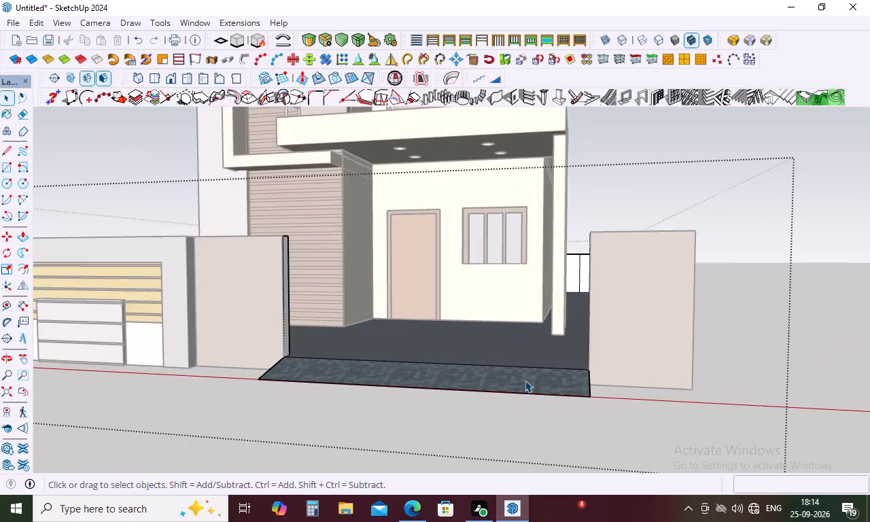
{"action": "middle_click_drag", "start_coordinate": [525, 379], "coordinate": [538, 366]}
{"action": "scroll", "coordinate": [542, 364], "scroll_direction": "down", "scroll_amount": 9}
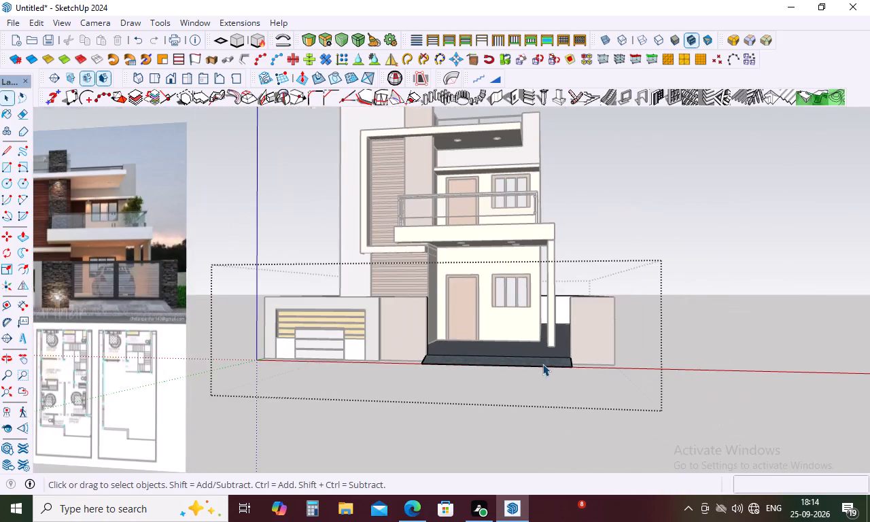
{"action": "left_click", "coordinate": [715, 326]}
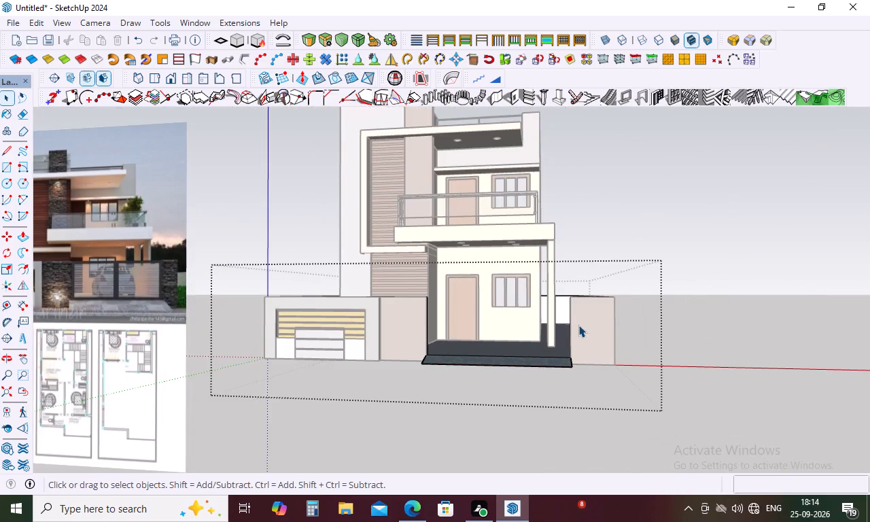
{"action": "left_click", "coordinate": [723, 300]}
Examine the textured front facade, the roof slab soffit, the balcony and the plain side walls from several angles.
{"action": "scroll", "coordinate": [593, 307], "scroll_direction": "down", "scroll_amount": 3}
{"action": "middle_click_drag", "start_coordinate": [513, 311], "coordinate": [513, 306]}
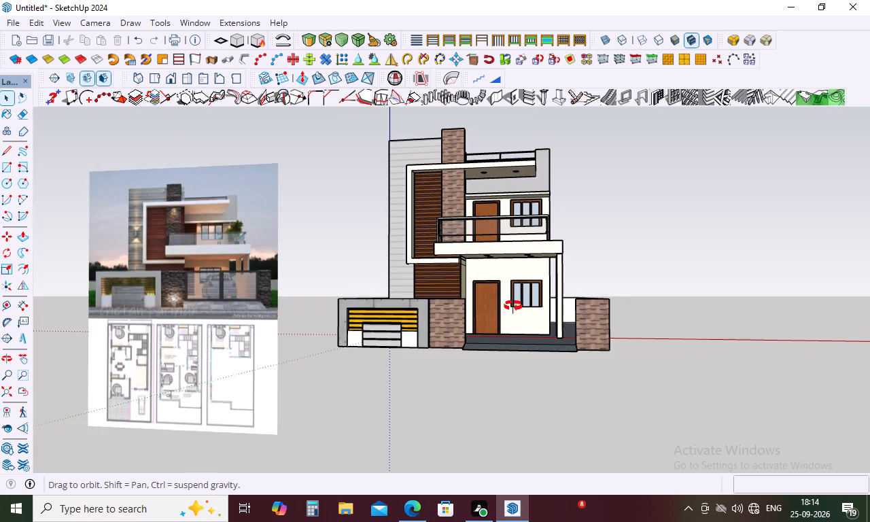
{"action": "middle_click_drag", "start_coordinate": [513, 306], "coordinate": [513, 277]}
{"action": "scroll", "coordinate": [507, 255], "scroll_direction": "up", "scroll_amount": 4}
{"action": "middle_click_drag", "start_coordinate": [507, 255], "coordinate": [507, 279]}
{"action": "scroll", "coordinate": [507, 279], "scroll_direction": "down", "scroll_amount": 2}
{"action": "middle_click_drag", "start_coordinate": [508, 277], "coordinate": [513, 258]}
{"action": "scroll", "coordinate": [510, 251], "scroll_direction": "down", "scroll_amount": 2}
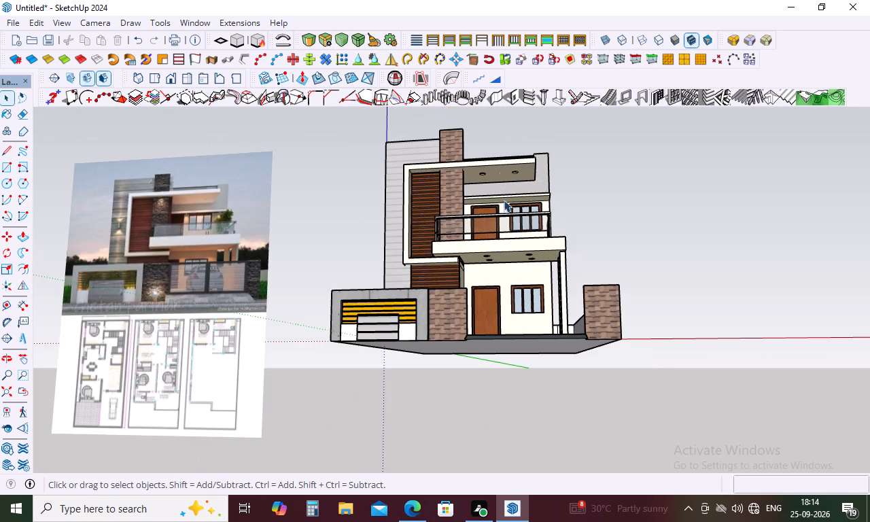
{"action": "scroll", "coordinate": [483, 126], "scroll_direction": "up", "scroll_amount": 4}
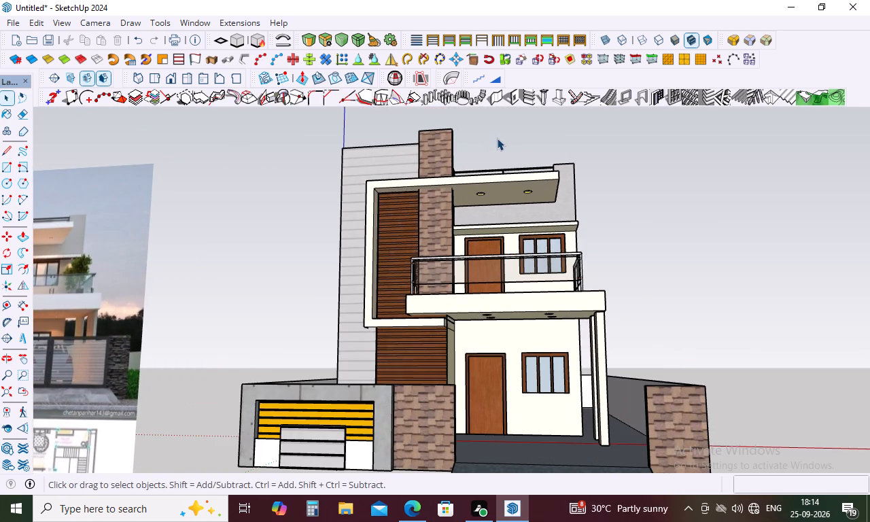
{"action": "scroll", "coordinate": [497, 138], "scroll_direction": "down", "scroll_amount": 1}
{"action": "middle_click_drag", "start_coordinate": [519, 202], "coordinate": [519, 183]}
{"action": "scroll", "coordinate": [512, 187], "scroll_direction": "up", "scroll_amount": 5}
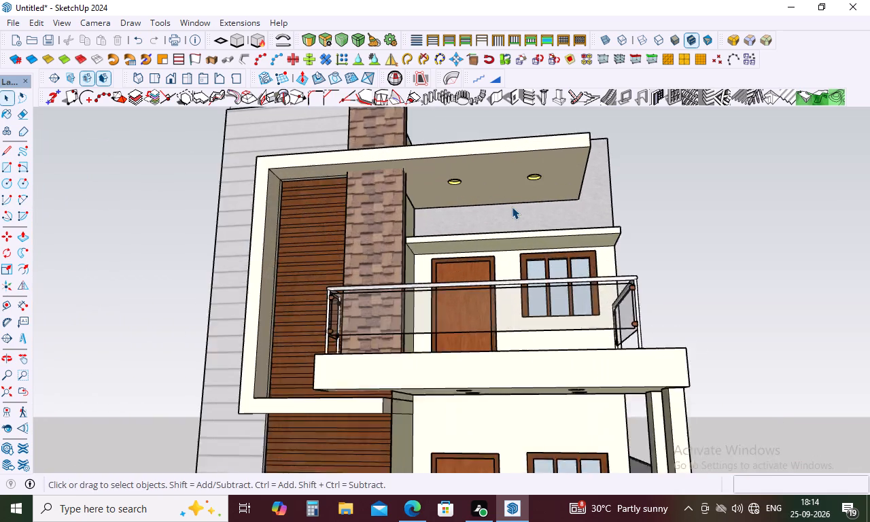
{"action": "scroll", "coordinate": [512, 207], "scroll_direction": "up", "scroll_amount": 10}
{"action": "scroll", "coordinate": [514, 201], "scroll_direction": "down", "scroll_amount": 5}
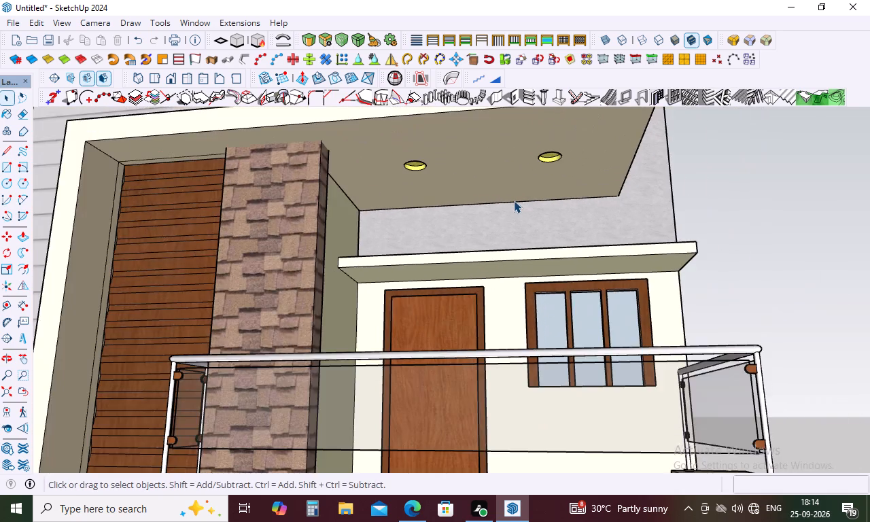
{"action": "scroll", "coordinate": [514, 201], "scroll_direction": "down", "scroll_amount": 4}
{"action": "middle_click_drag", "start_coordinate": [519, 198], "coordinate": [485, 355]}
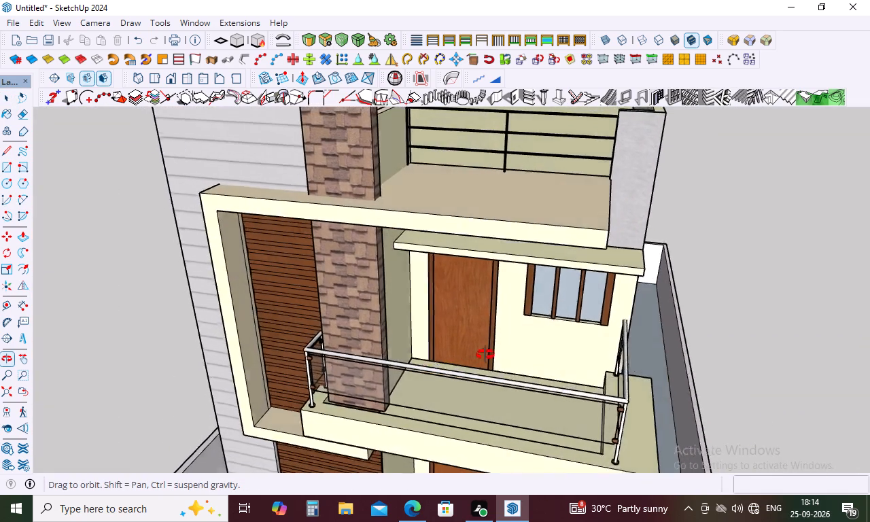
{"action": "middle_click_drag", "start_coordinate": [485, 355], "coordinate": [605, 302]}
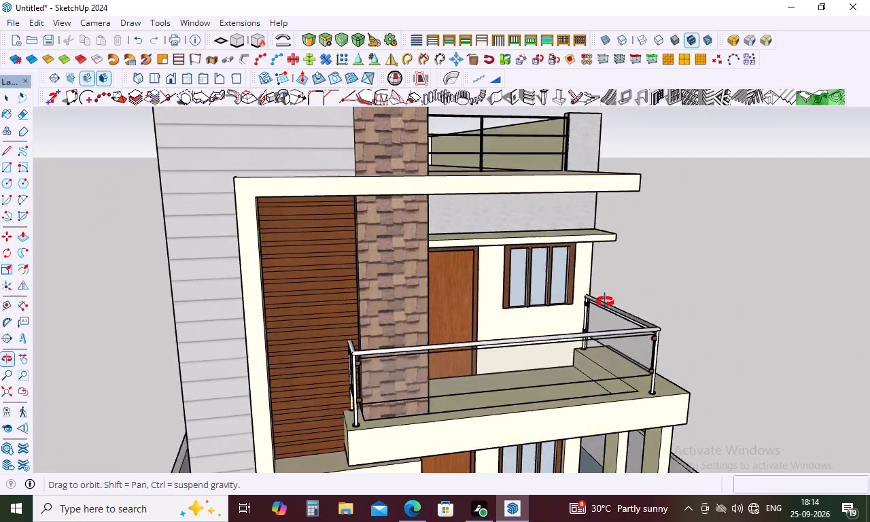
{"action": "middle_click_drag", "start_coordinate": [605, 302], "coordinate": [772, 330]}
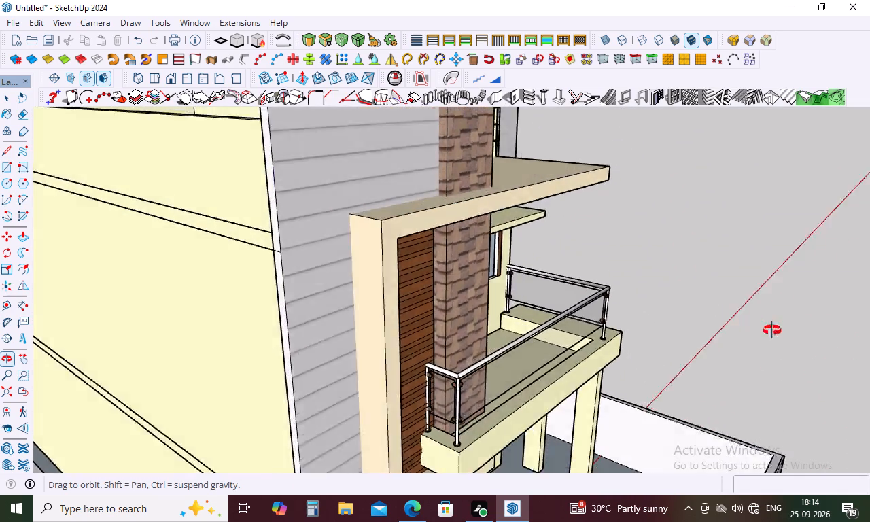
{"action": "middle_click_drag", "start_coordinate": [772, 330], "coordinate": [358, 296]}
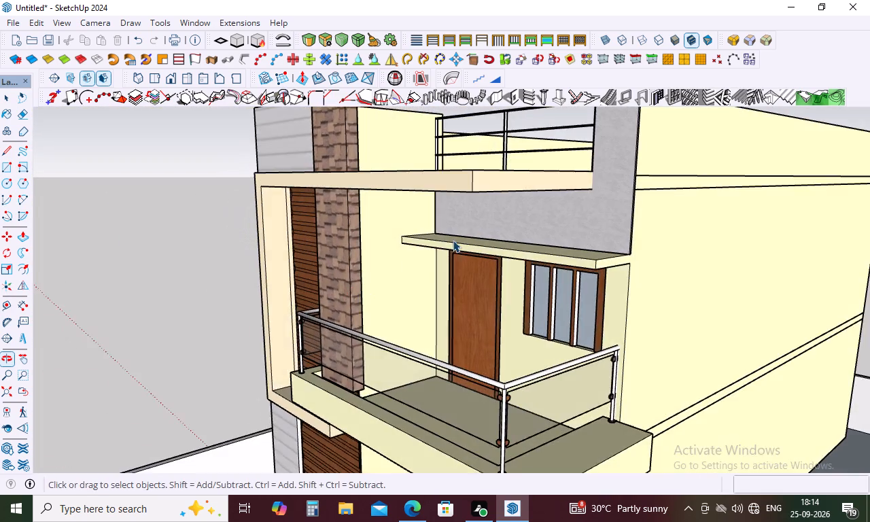
{"action": "scroll", "coordinate": [453, 240], "scroll_direction": "down", "scroll_amount": 11}
{"action": "middle_click_drag", "start_coordinate": [693, 273], "coordinate": [570, 366]}
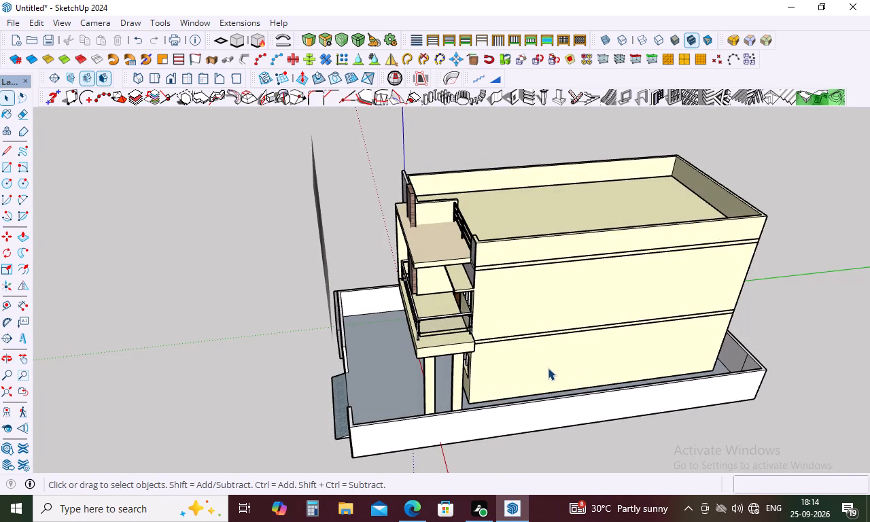
Draw a 24' by 35' 2" rectangle over the long side wall beside the pillars and extrude it 1".
{"action": "key", "text": "r"}
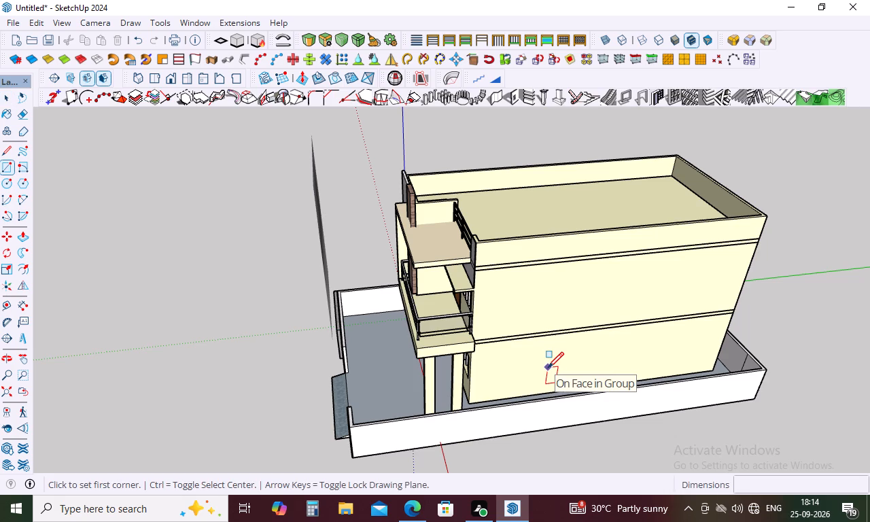
{"action": "scroll", "coordinate": [519, 231], "scroll_direction": "down", "scroll_amount": 3}
{"action": "scroll", "coordinate": [544, 271], "scroll_direction": "up", "scroll_amount": 4}
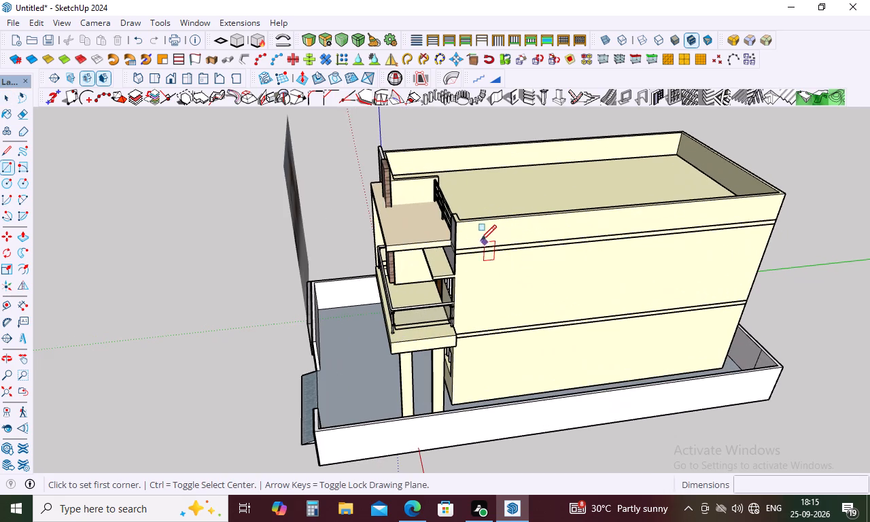
{"action": "left_click", "coordinate": [453, 224]}
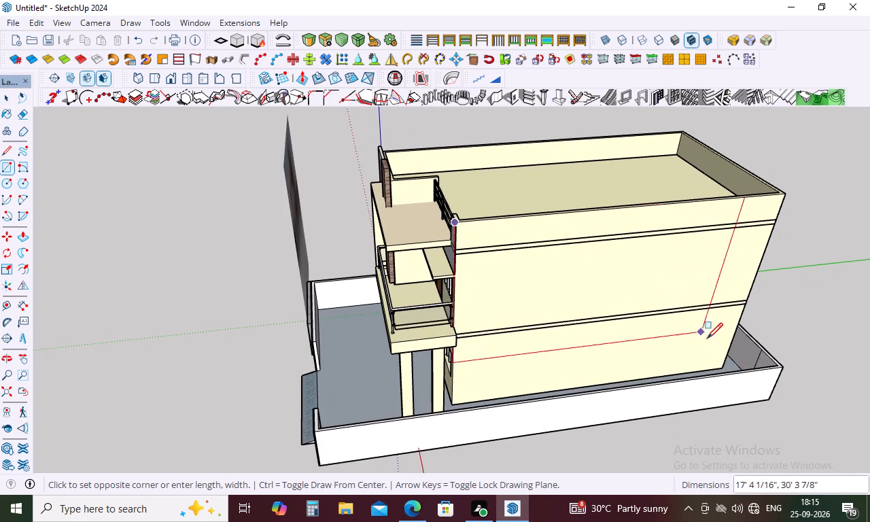
{"action": "left_click", "coordinate": [723, 366]}
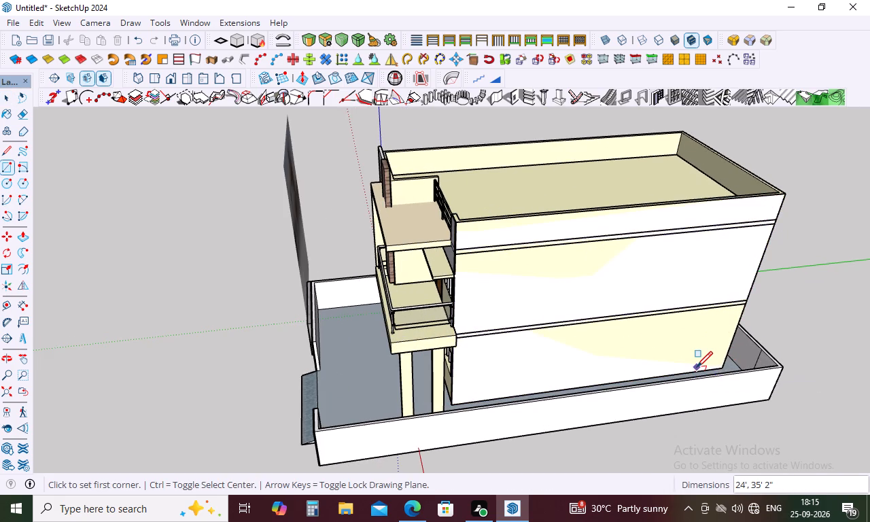
{"action": "key", "text": "p"}
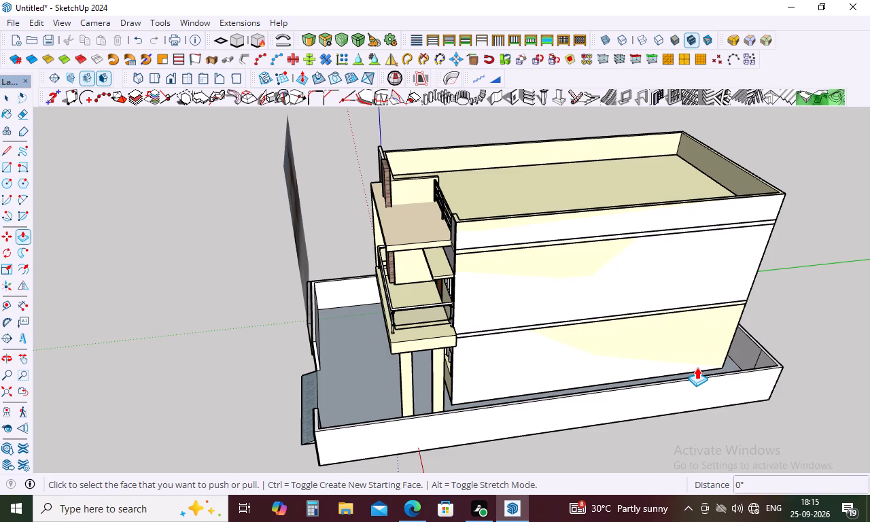
{"action": "left_click", "coordinate": [682, 345]}
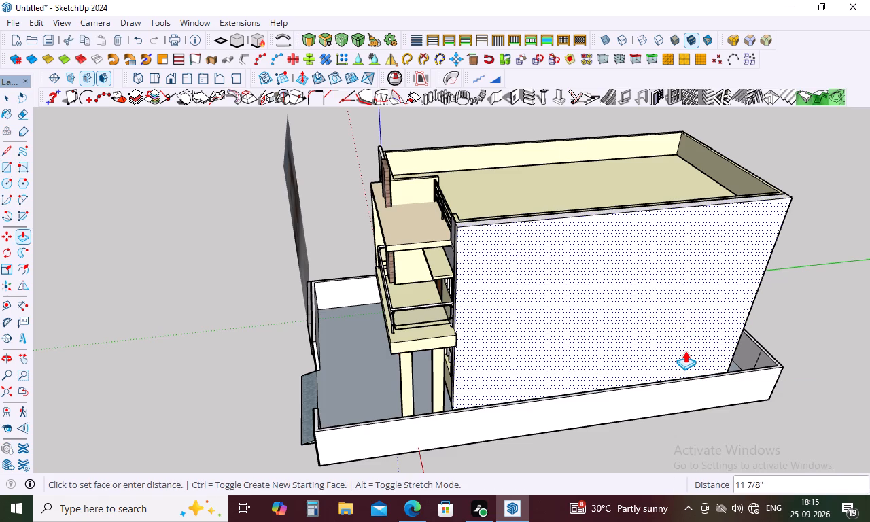
{"action": "key", "text": "1"}
{"action": "key", "text": "Return"}
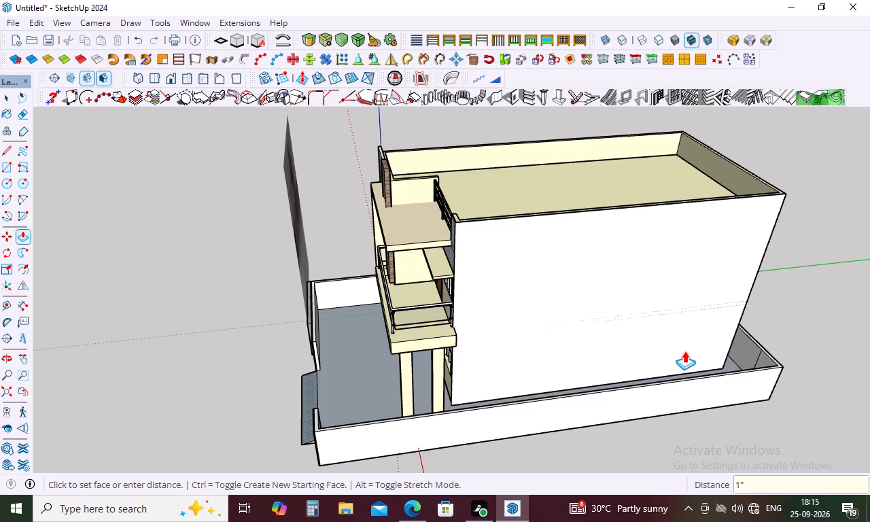
Extrude the new side wall panel outward by another 0.5".
{"action": "scroll", "coordinate": [655, 277], "scroll_direction": "down", "scroll_amount": 4}
{"action": "middle_click_drag", "start_coordinate": [706, 252], "coordinate": [506, 304]}
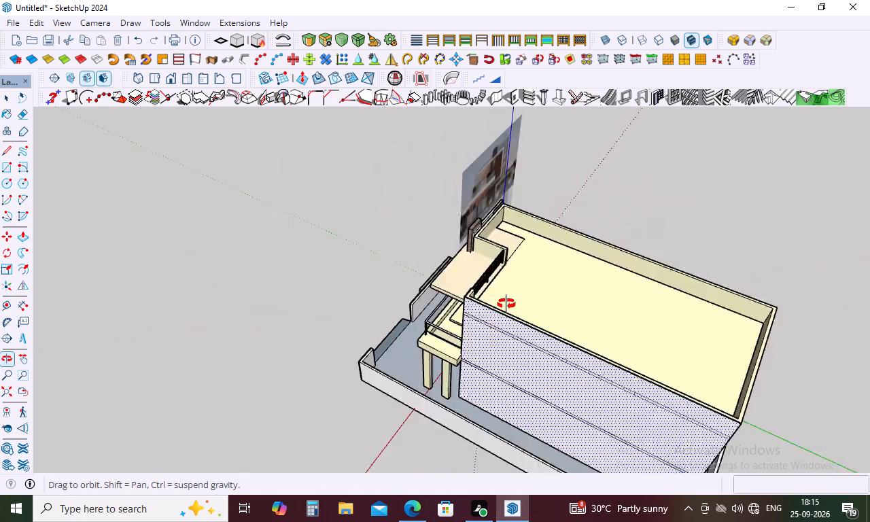
{"action": "middle_click_drag", "start_coordinate": [506, 304], "coordinate": [347, 196]}
{"action": "scroll", "coordinate": [369, 205], "scroll_direction": "down", "scroll_amount": 3}
{"action": "middle_click_drag", "start_coordinate": [456, 277], "coordinate": [457, 277]}
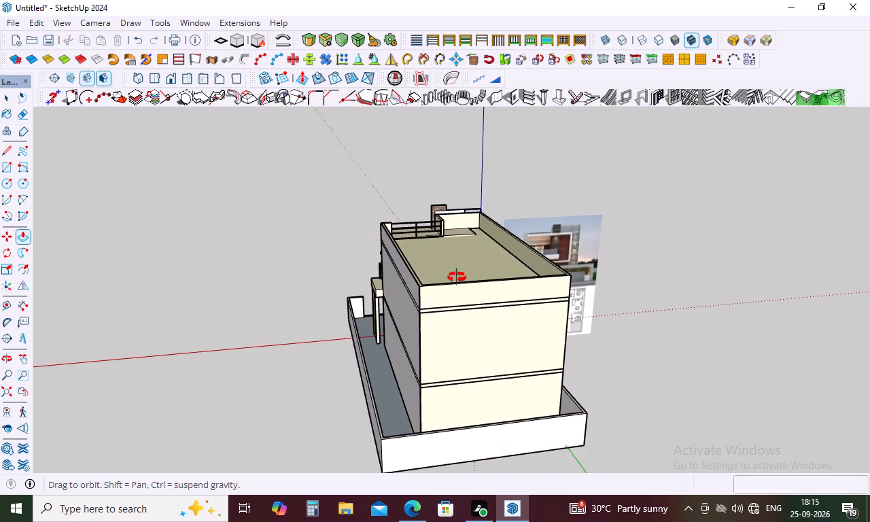
{"action": "middle_click_drag", "start_coordinate": [457, 277], "coordinate": [746, 263]}
{"action": "middle_click_drag", "start_coordinate": [675, 285], "coordinate": [514, 294]}
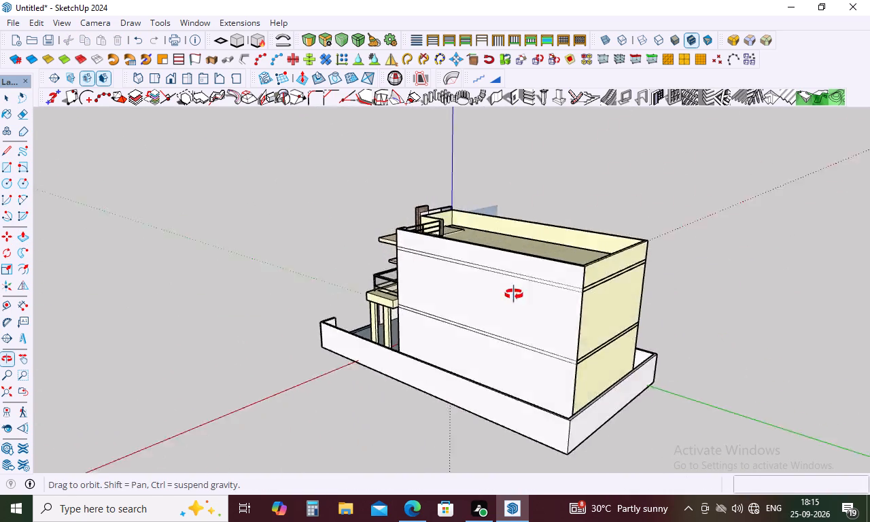
{"action": "middle_click_drag", "start_coordinate": [514, 294], "coordinate": [708, 294]}
{"action": "left_click", "coordinate": [543, 263]}
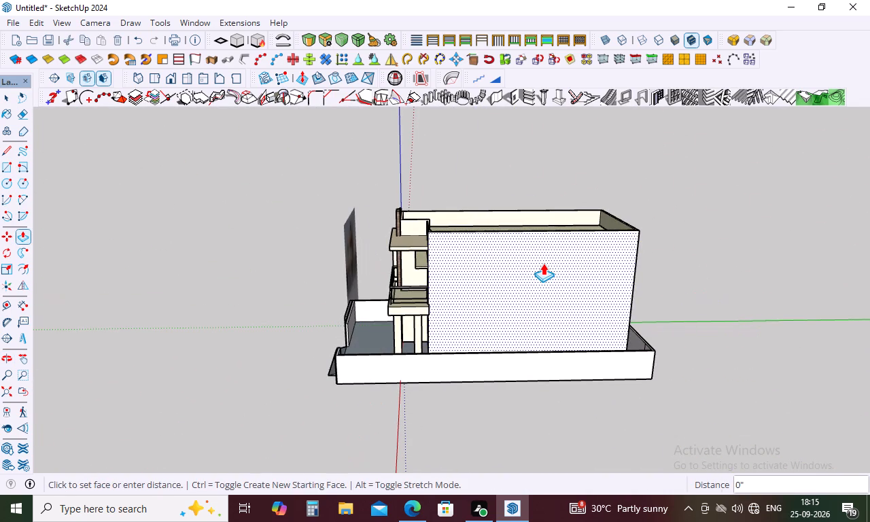
{"action": "type", "text": ".5"}
{"action": "key", "text": "Return"}
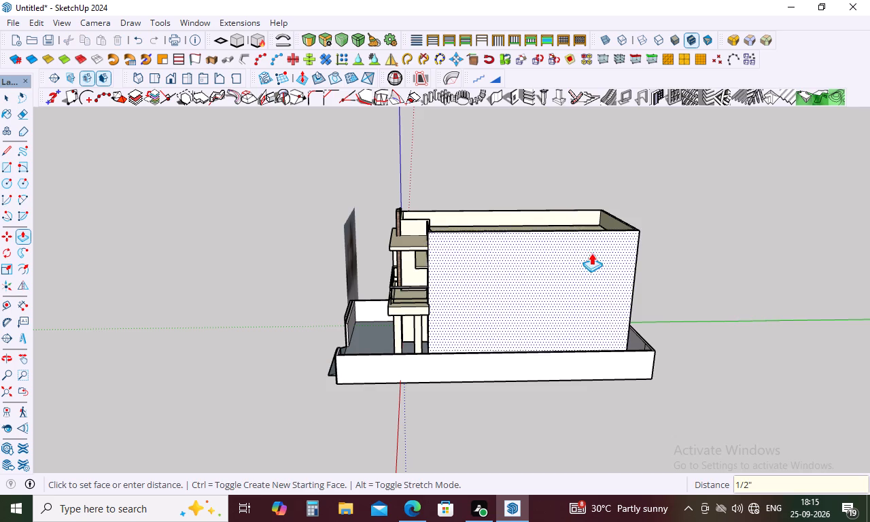
Draw a rectangle about 20' by 24' over the rear wall, from the parapet's top corner to the opposite base corner, with hidden back edges displayed.
{"action": "middle_click_drag", "start_coordinate": [591, 256], "coordinate": [254, 246]}
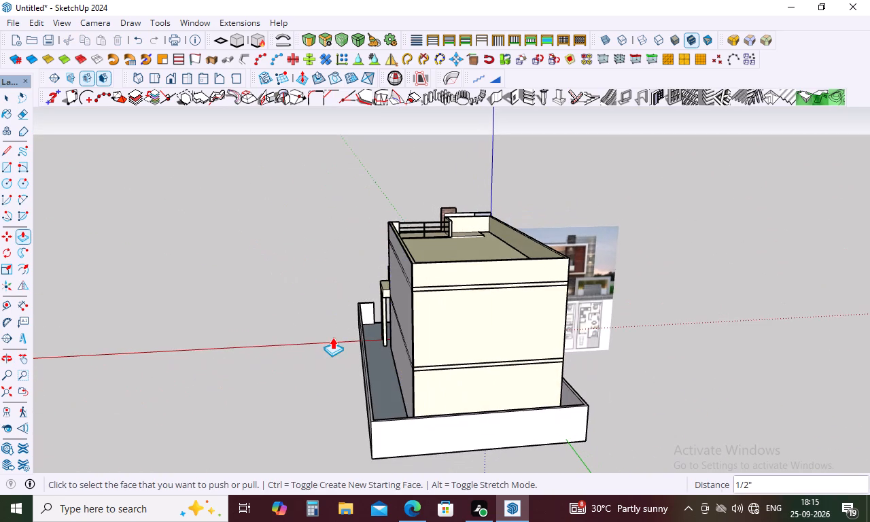
{"action": "key", "text": "space"}
{"action": "key", "text": "r"}
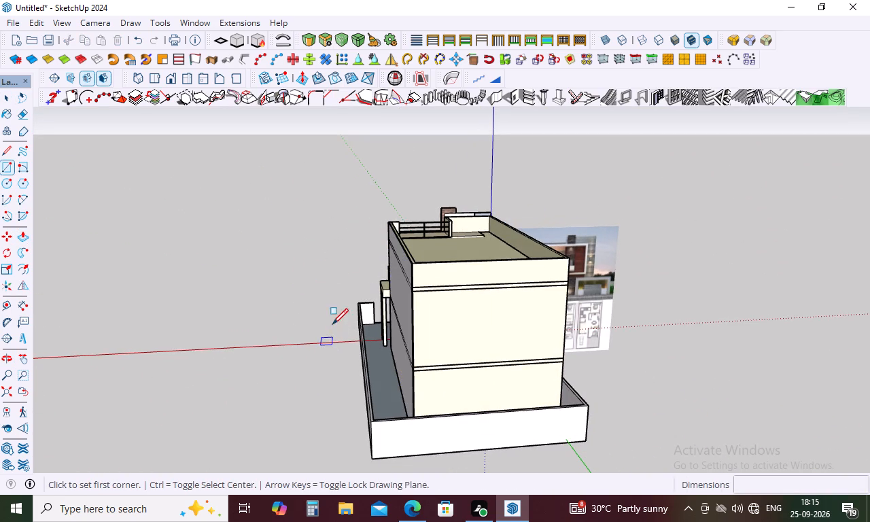
{"action": "left_click", "coordinate": [411, 264]}
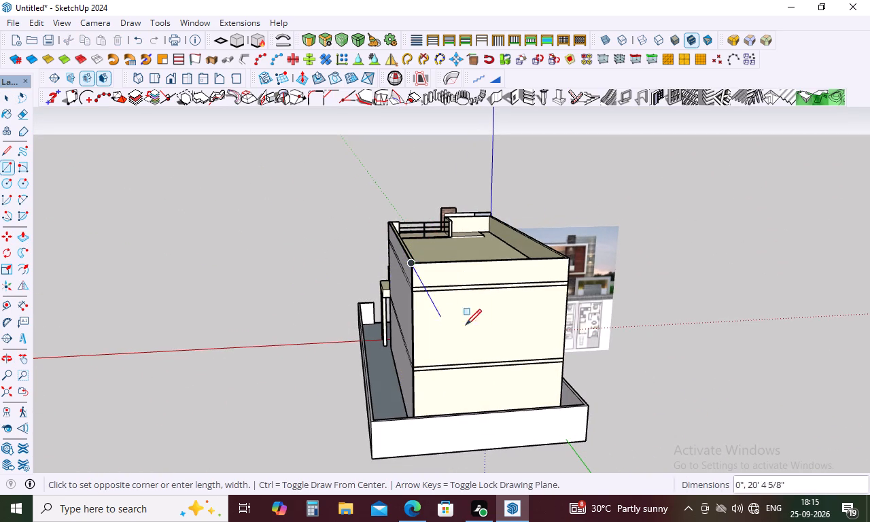
{"action": "scroll", "coordinate": [470, 332], "scroll_direction": "up", "scroll_amount": 5}
{"action": "scroll", "coordinate": [472, 319], "scroll_direction": "down", "scroll_amount": 5}
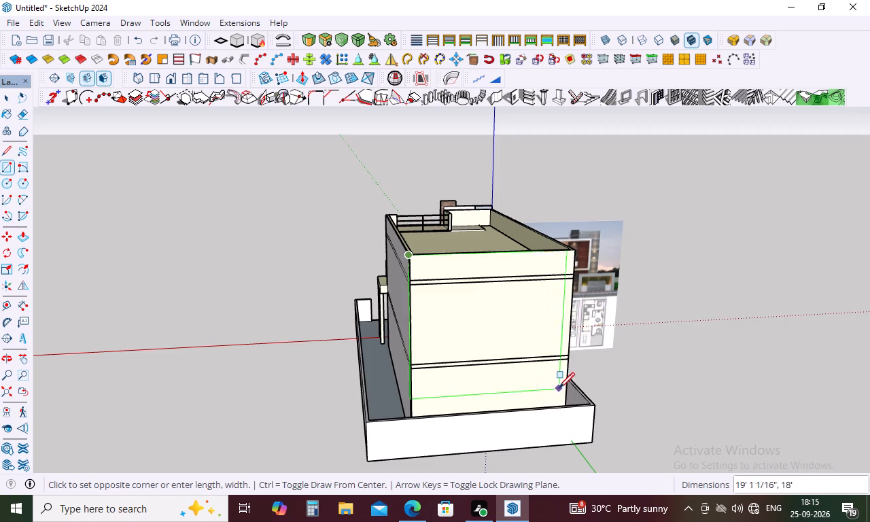
{"action": "middle_click_drag", "start_coordinate": [559, 386], "coordinate": [548, 433]}
{"action": "scroll", "coordinate": [550, 436], "scroll_direction": "up", "scroll_amount": 9}
{"action": "middle_click_drag", "start_coordinate": [541, 356], "coordinate": [538, 365]}
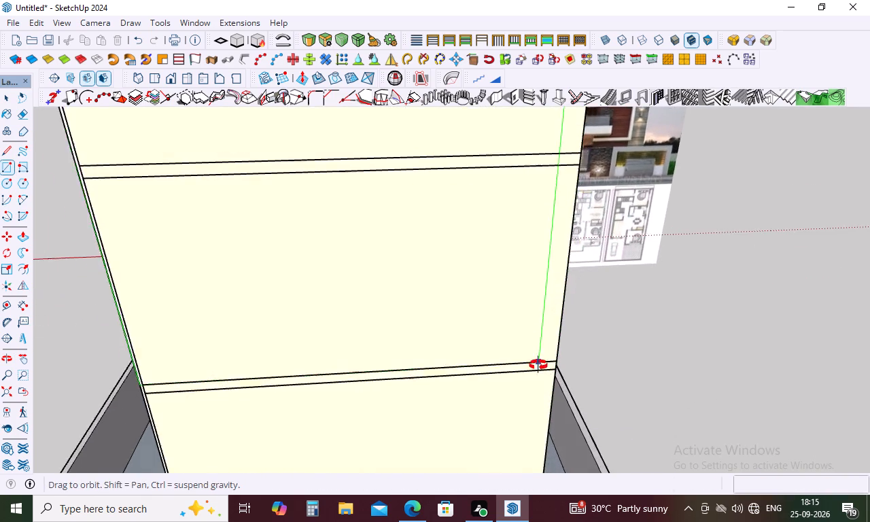
{"action": "middle_click_drag", "start_coordinate": [538, 365], "coordinate": [538, 421]}
{"action": "scroll", "coordinate": [544, 251], "scroll_direction": "down", "scroll_amount": 6}
{"action": "scroll", "coordinate": [569, 388], "scroll_direction": "up", "scroll_amount": 10}
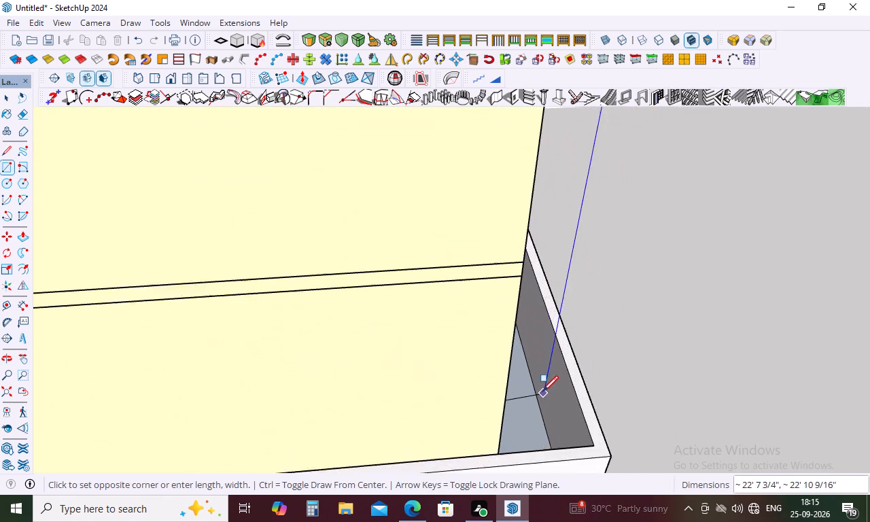
{"action": "key", "text": "k"}
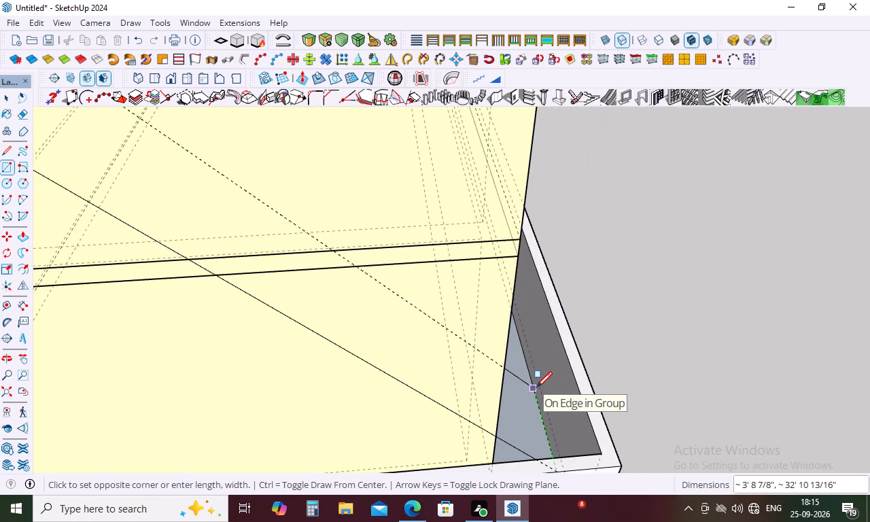
{"action": "scroll", "coordinate": [472, 334], "scroll_direction": "down", "scroll_amount": 9}
{"action": "middle_click_drag", "start_coordinate": [472, 337], "coordinate": [472, 329]}
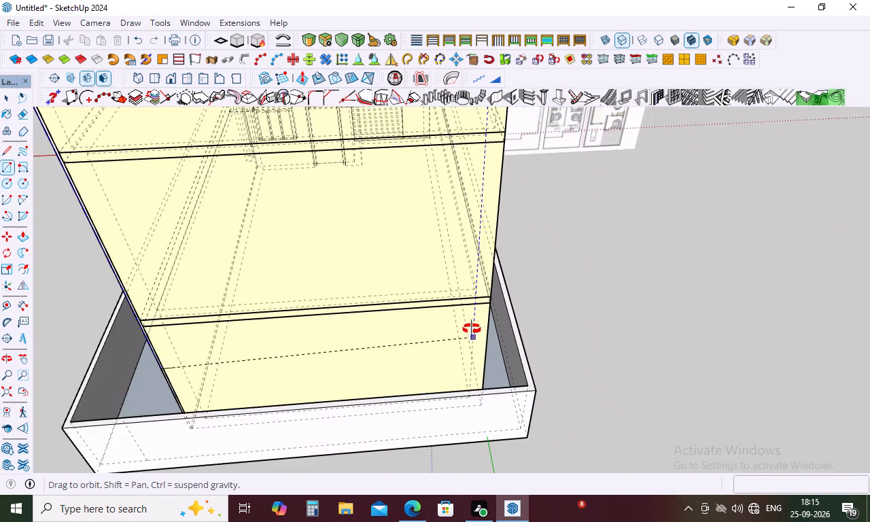
{"action": "middle_click_drag", "start_coordinate": [472, 329], "coordinate": [483, 207]}
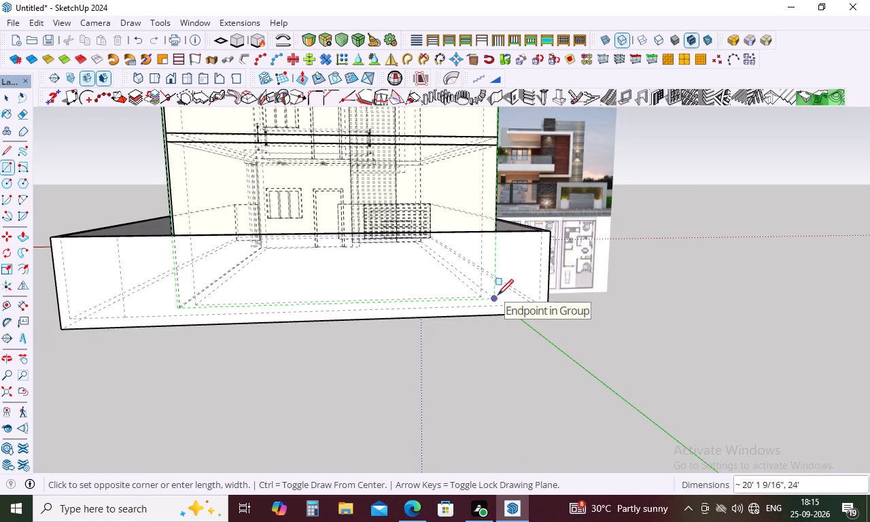
{"action": "left_click", "coordinate": [498, 295]}
{"action": "key", "text": "space"}
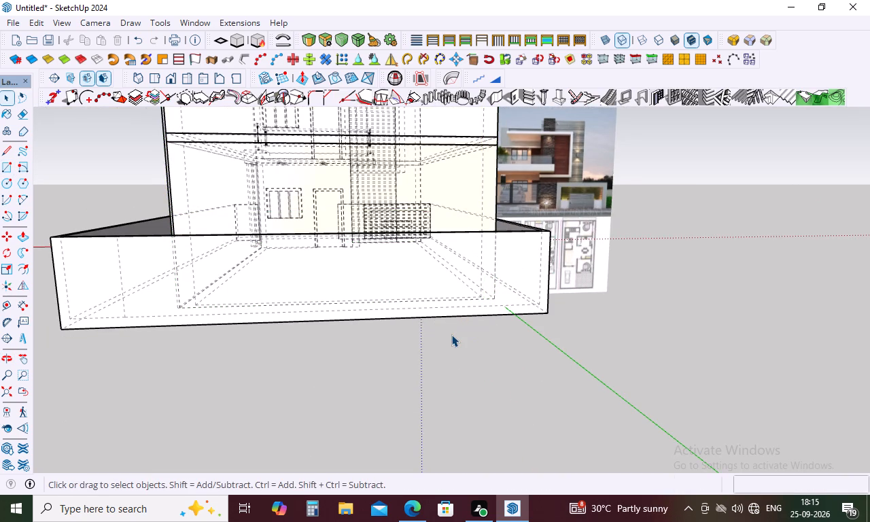
Extrude the rectangle on the rear wall 1.5" and turn off the display of hidden back edges.
{"action": "key", "text": "p"}
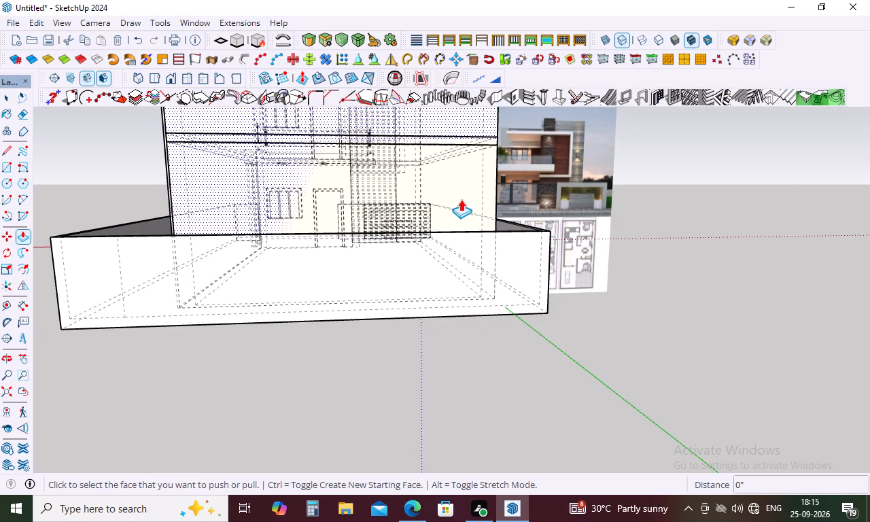
{"action": "left_click", "coordinate": [461, 199]}
{"action": "type", "text": "1.5"}
{"action": "key", "text": "Return"}
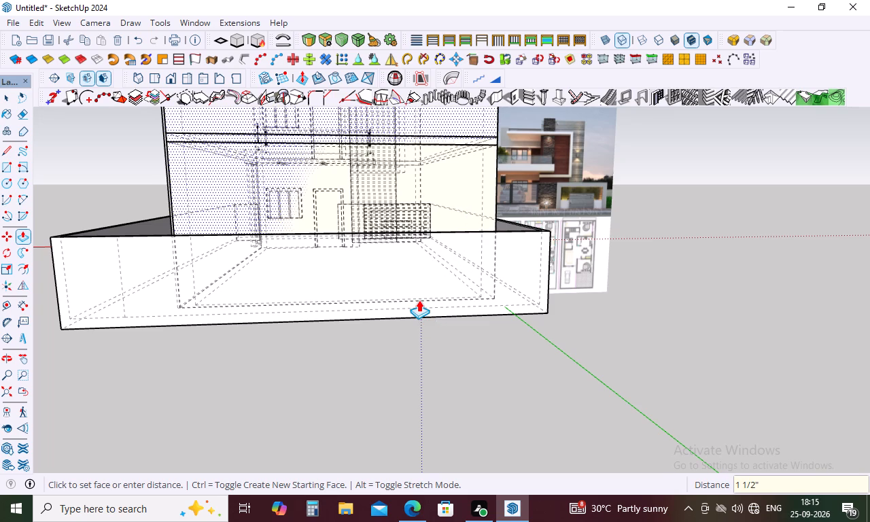
{"action": "key", "text": "space"}
{"action": "type", "text": "k"}
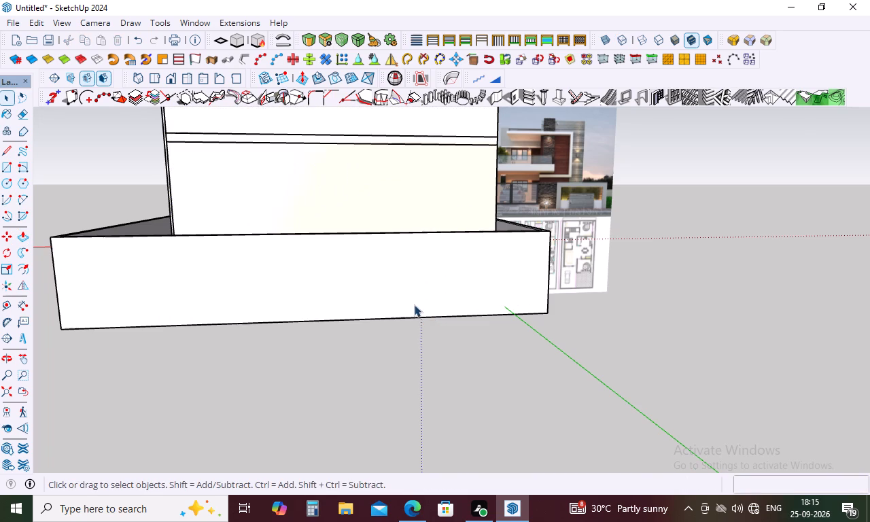
Extrude the rear wall panel outward by another 0.5".
{"action": "scroll", "coordinate": [414, 304], "scroll_direction": "down", "scroll_amount": 5}
{"action": "middle_click_drag", "start_coordinate": [411, 309], "coordinate": [391, 375]}
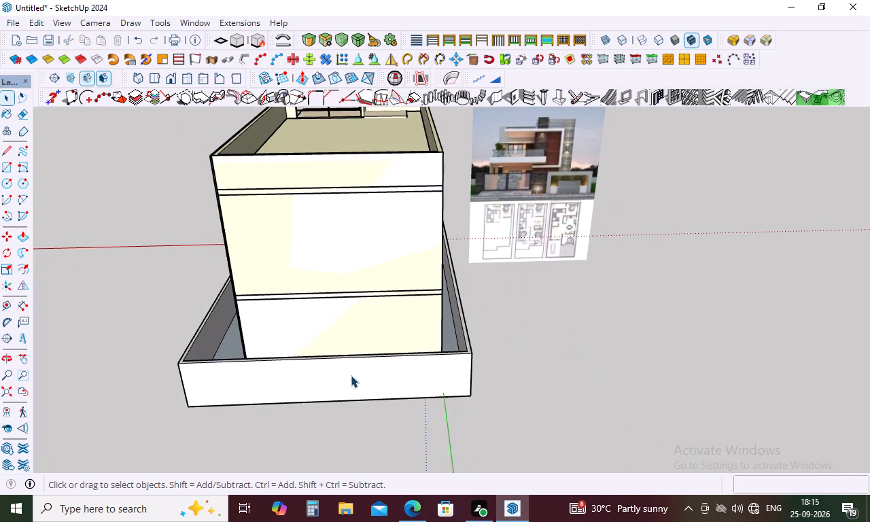
{"action": "key", "text": "p"}
{"action": "left_click", "coordinate": [375, 304]}
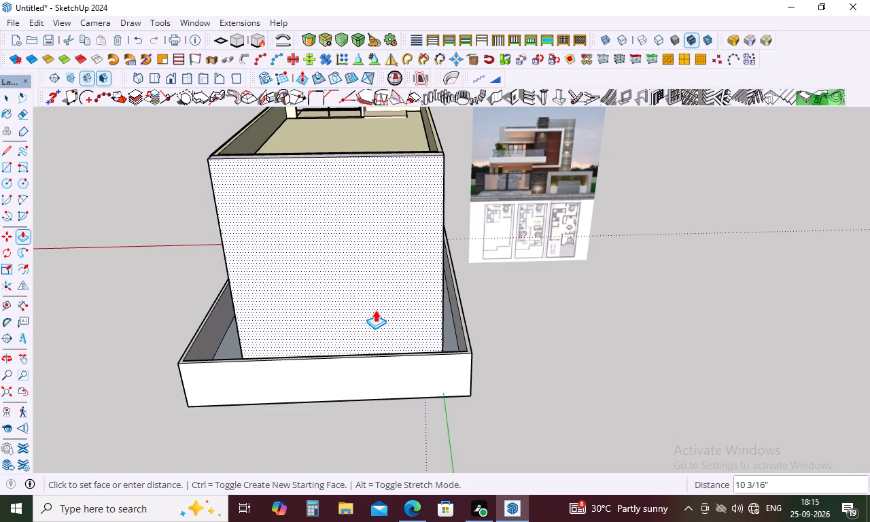
{"action": "type", "text": ".5"}
{"action": "key", "text": "Return"}
Examine the panelled rear wall, the roof and both long side walls from several angles.
{"action": "scroll", "coordinate": [372, 311], "scroll_direction": "down", "scroll_amount": 5}
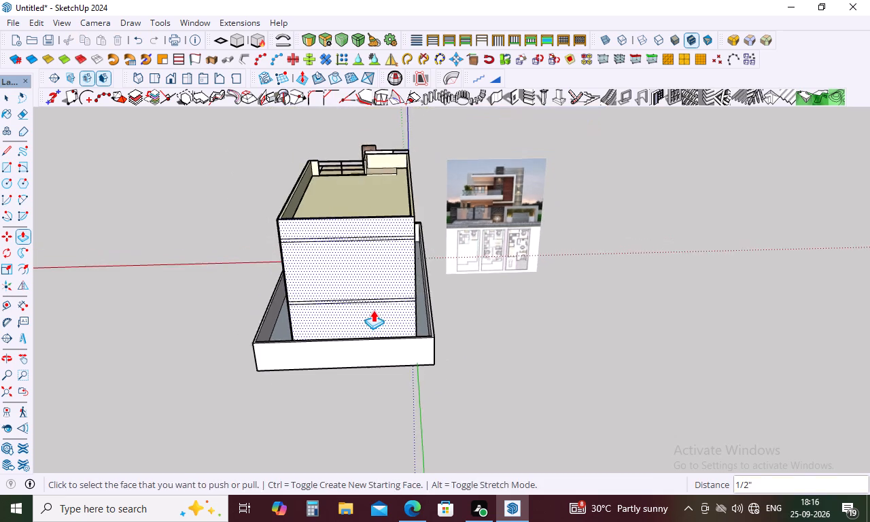
{"action": "middle_click_drag", "start_coordinate": [424, 292], "coordinate": [375, 409]}
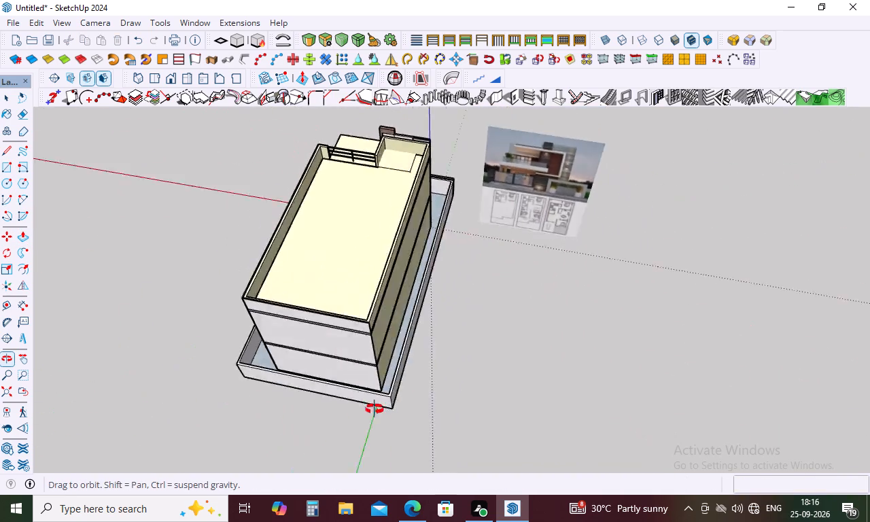
{"action": "middle_click_drag", "start_coordinate": [375, 409], "coordinate": [577, 315]}
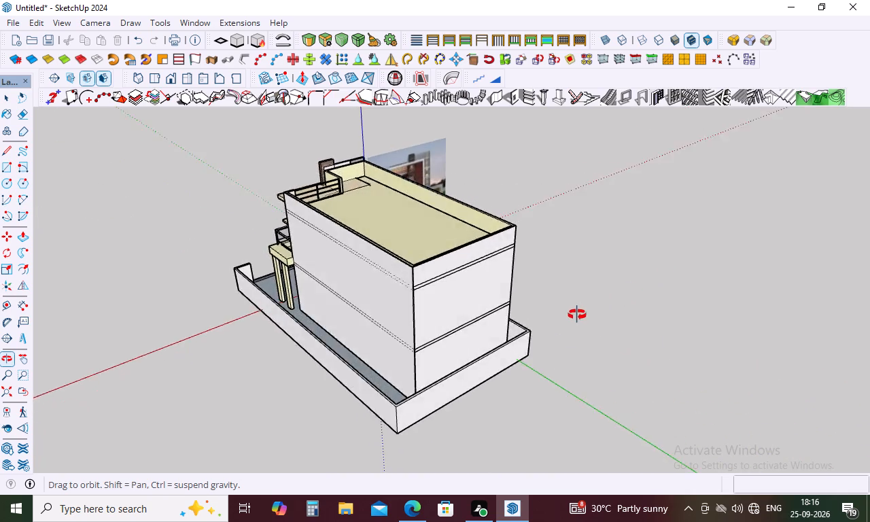
{"action": "middle_click_drag", "start_coordinate": [577, 315], "coordinate": [215, 268]}
{"action": "scroll", "coordinate": [501, 228], "scroll_direction": "up", "scroll_amount": 5}
{"action": "middle_click_drag", "start_coordinate": [503, 225], "coordinate": [403, 245]}
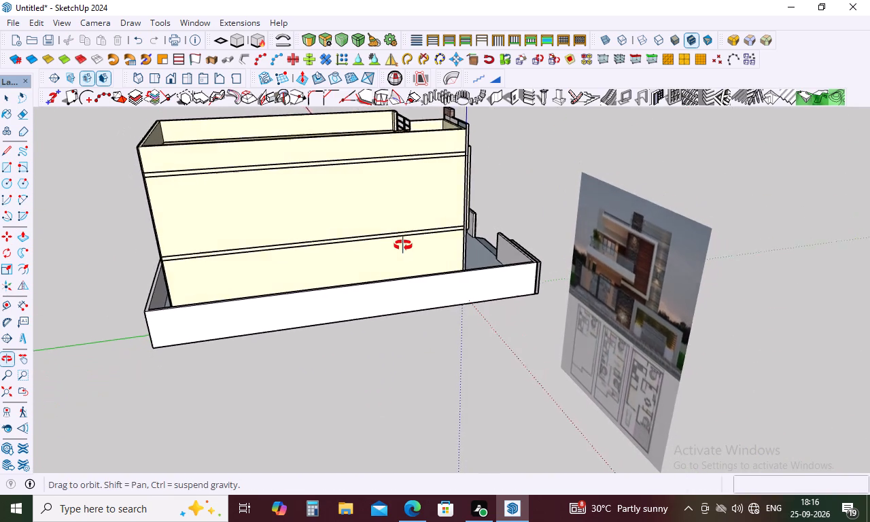
{"action": "middle_click_drag", "start_coordinate": [403, 245], "coordinate": [400, 242]}
{"action": "scroll", "coordinate": [349, 198], "scroll_direction": "up", "scroll_amount": 2}
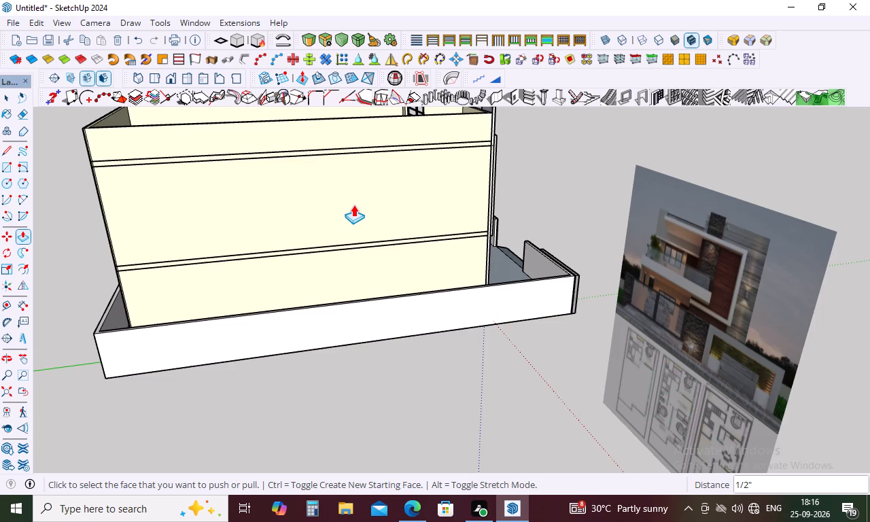
{"action": "scroll", "coordinate": [353, 205], "scroll_direction": "down", "scroll_amount": 8}
{"action": "middle_click_drag", "start_coordinate": [352, 205], "coordinate": [835, 268]}
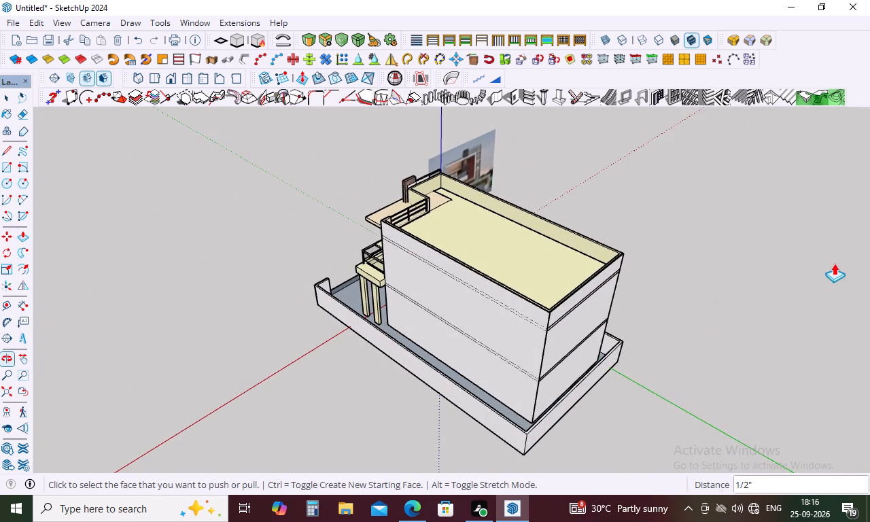
Extend the rear panel's narrow end face 1 1/2" sideways so it meets the outer face of the adjoining side wall panel.
{"action": "scroll", "coordinate": [597, 380], "scroll_direction": "up", "scroll_amount": 8}
{"action": "scroll", "coordinate": [525, 311], "scroll_direction": "up", "scroll_amount": 5}
{"action": "middle_click_drag", "start_coordinate": [523, 308], "coordinate": [523, 329]}
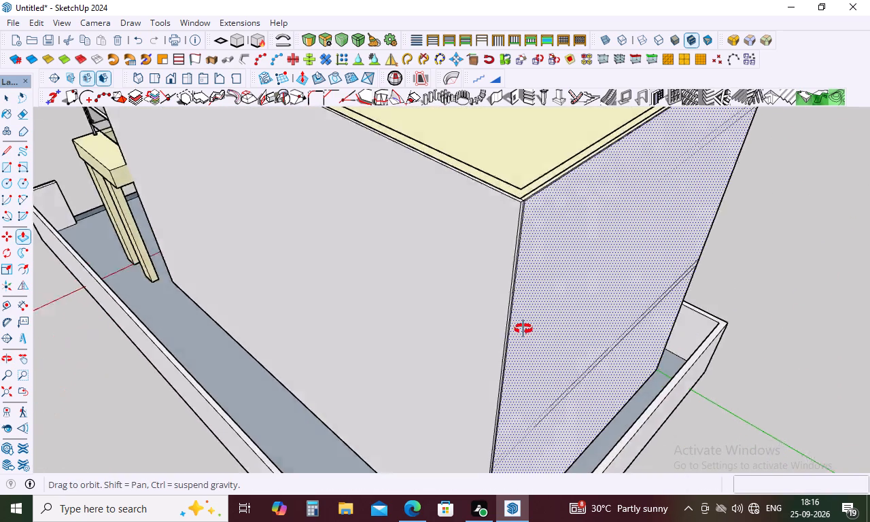
{"action": "middle_click_drag", "start_coordinate": [523, 329], "coordinate": [534, 401]}
{"action": "scroll", "coordinate": [542, 283], "scroll_direction": "up", "scroll_amount": 12}
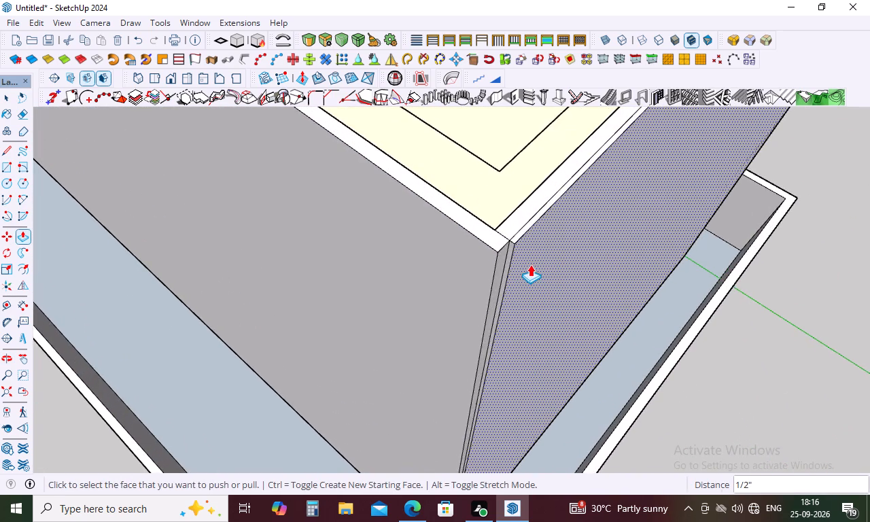
{"action": "scroll", "coordinate": [530, 264], "scroll_direction": "up", "scroll_amount": 10}
{"action": "scroll", "coordinate": [517, 264], "scroll_direction": "down", "scroll_amount": 7}
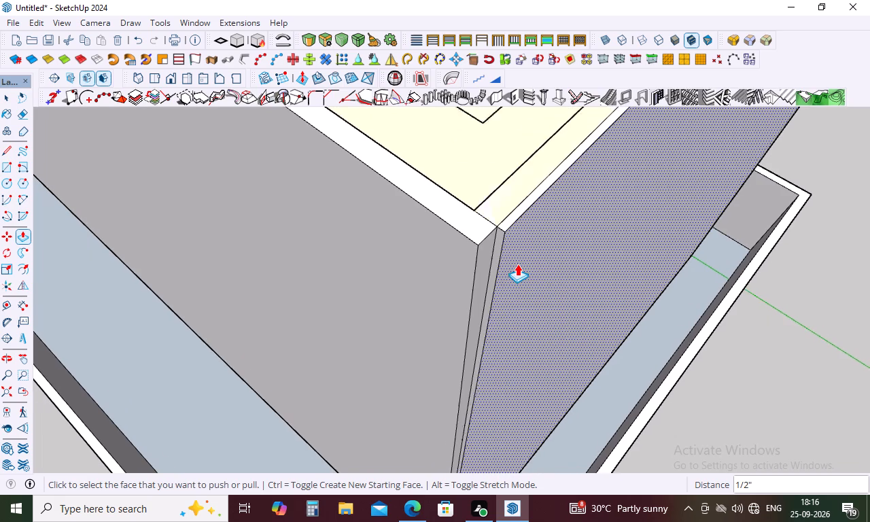
{"action": "scroll", "coordinate": [517, 264], "scroll_direction": "down", "scroll_amount": 11}
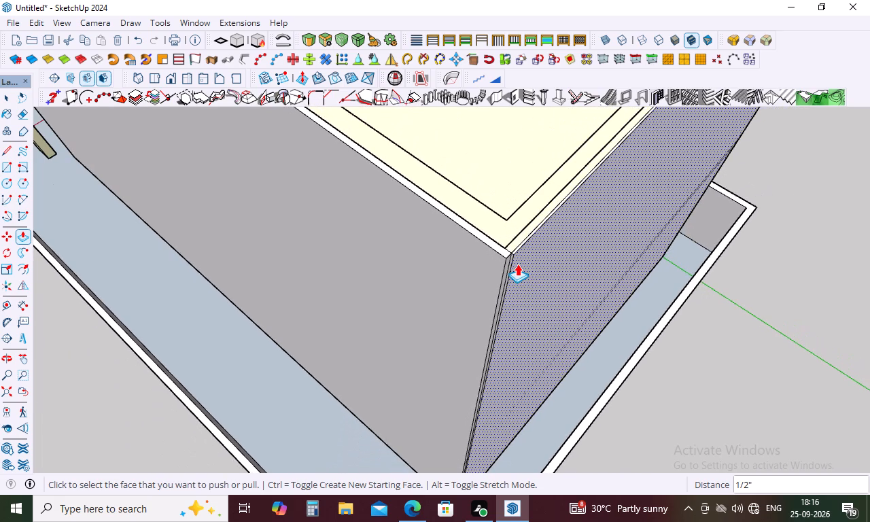
{"action": "scroll", "coordinate": [517, 269], "scroll_direction": "up", "scroll_amount": 3}
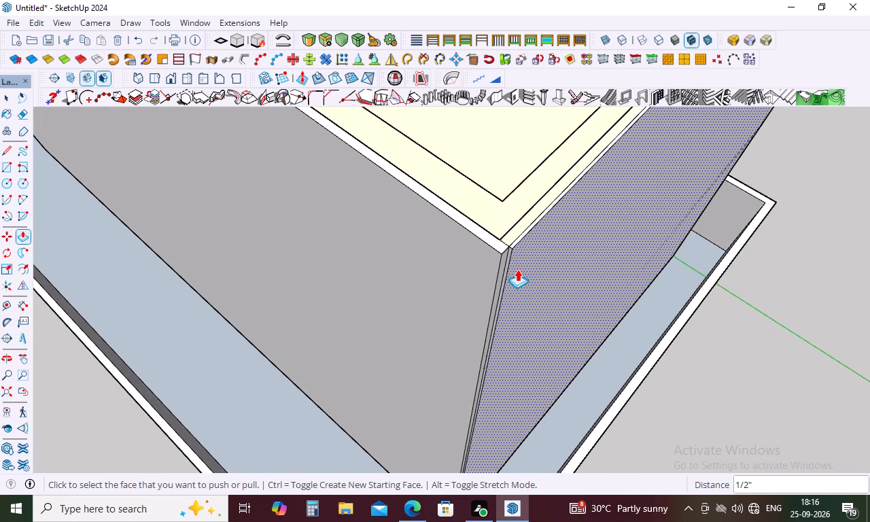
{"action": "scroll", "coordinate": [517, 269], "scroll_direction": "up", "scroll_amount": 4}
{"action": "key", "text": "p"}
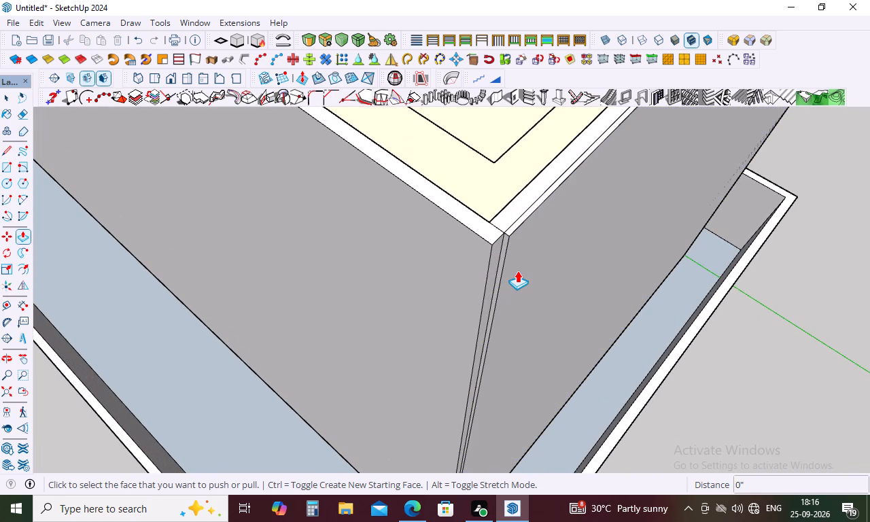
{"action": "left_click", "coordinate": [503, 250]}
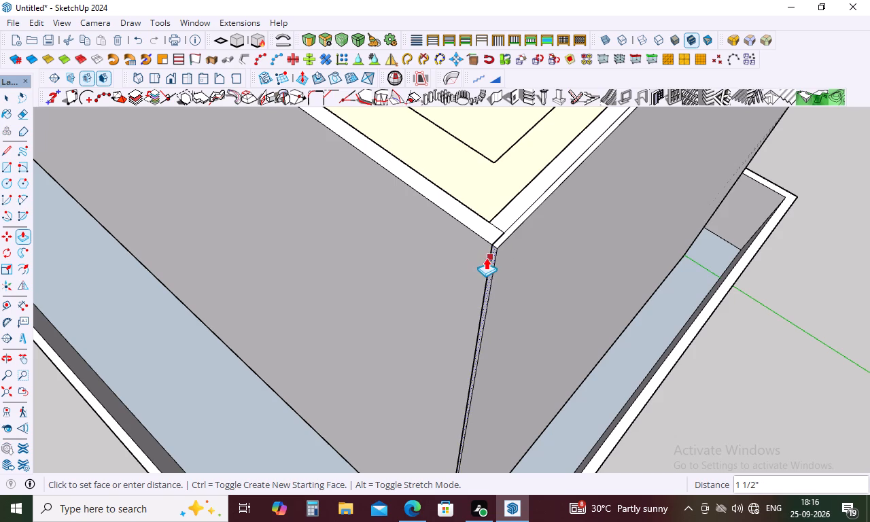
{"action": "left_click", "coordinate": [485, 258]}
Examine the rear corner where the extended rear panel meets the adjoining side wall panel, then the overall house.
{"action": "scroll", "coordinate": [571, 219], "scroll_direction": "down", "scroll_amount": 3}
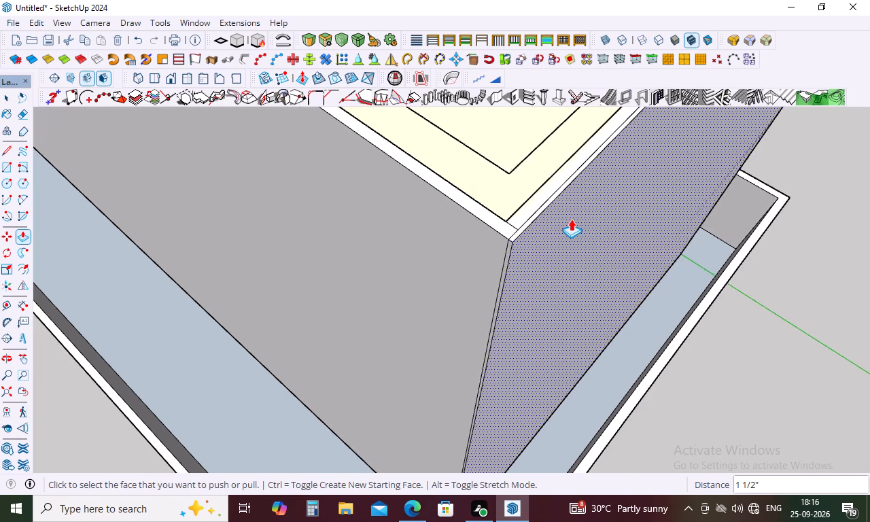
{"action": "middle_click_drag", "start_coordinate": [571, 219], "coordinate": [512, 148]}
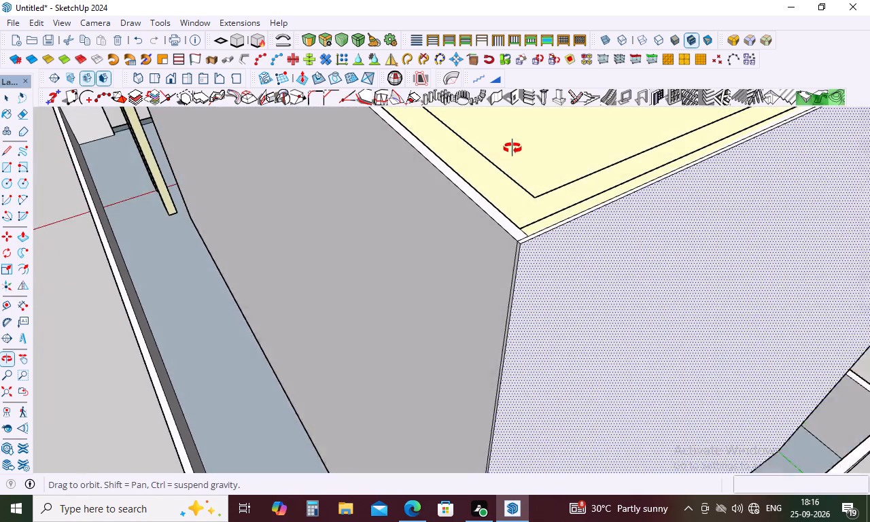
{"action": "middle_click_drag", "start_coordinate": [512, 148], "coordinate": [513, 140]}
{"action": "scroll", "coordinate": [553, 220], "scroll_direction": "up", "scroll_amount": 3}
{"action": "scroll", "coordinate": [553, 205], "scroll_direction": "down", "scroll_amount": 11}
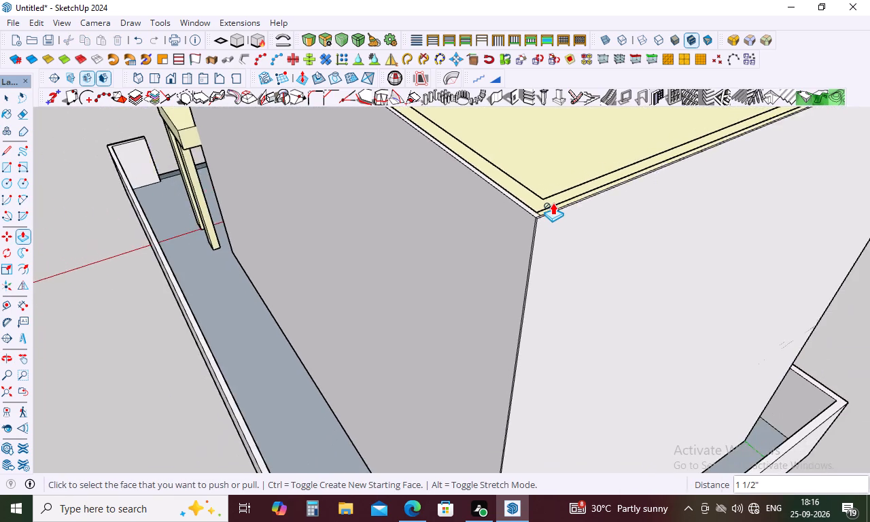
{"action": "scroll", "coordinate": [553, 203], "scroll_direction": "down", "scroll_amount": 18}
{"action": "scroll", "coordinate": [553, 202], "scroll_direction": "down", "scroll_amount": 6}
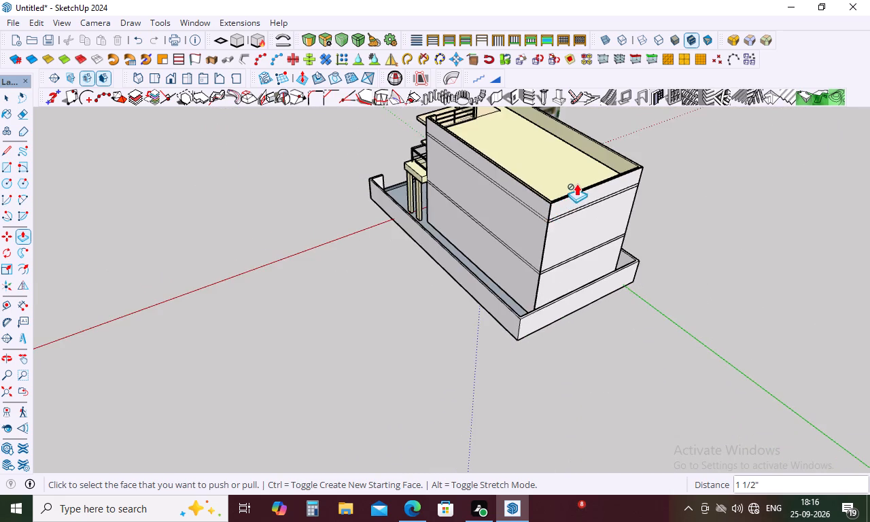
{"action": "scroll", "coordinate": [577, 184], "scroll_direction": "down", "scroll_amount": 4}
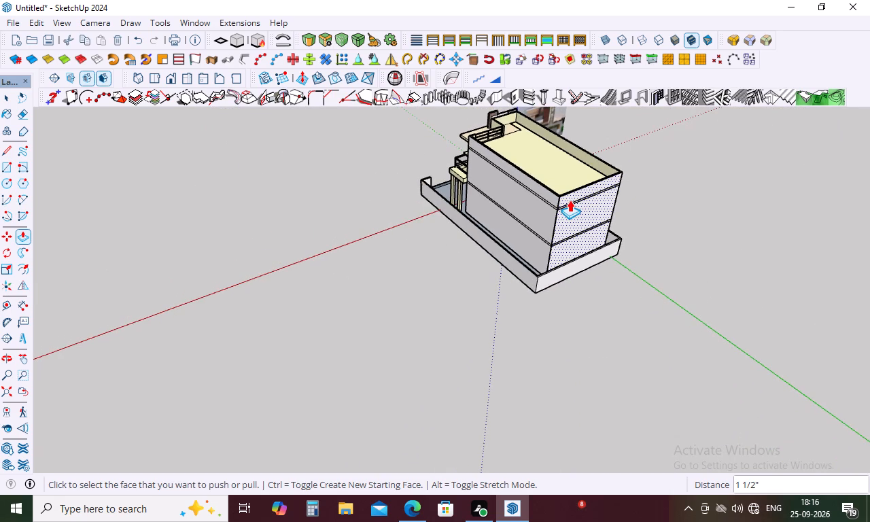
{"action": "scroll", "coordinate": [576, 164], "scroll_direction": "down", "scroll_amount": 8}
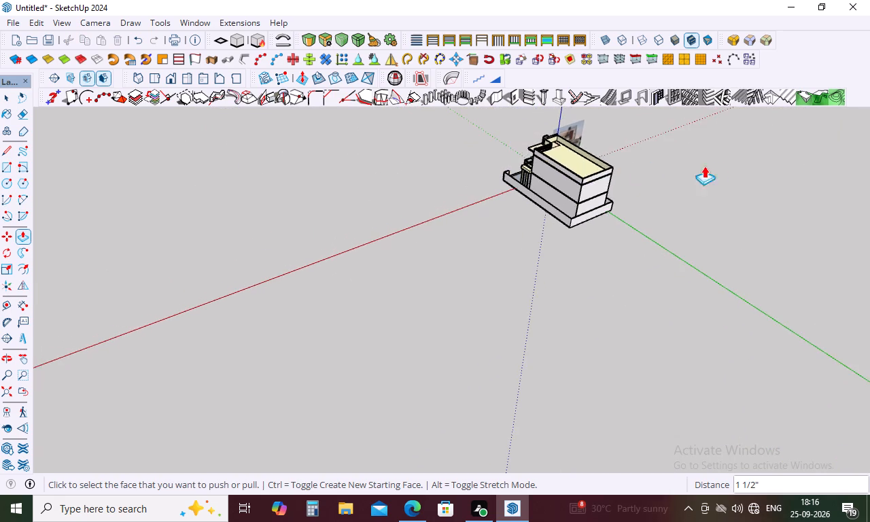
Draw a rectangle about 24' by 40' over the whole uncovered long side wall, from its rear upper corner to its front base corner.
{"action": "middle_click_drag", "start_coordinate": [719, 163], "coordinate": [462, 142]}
{"action": "middle_click_drag", "start_coordinate": [804, 256], "coordinate": [550, 177]}
{"action": "scroll", "coordinate": [572, 332], "scroll_direction": "up", "scroll_amount": 5}
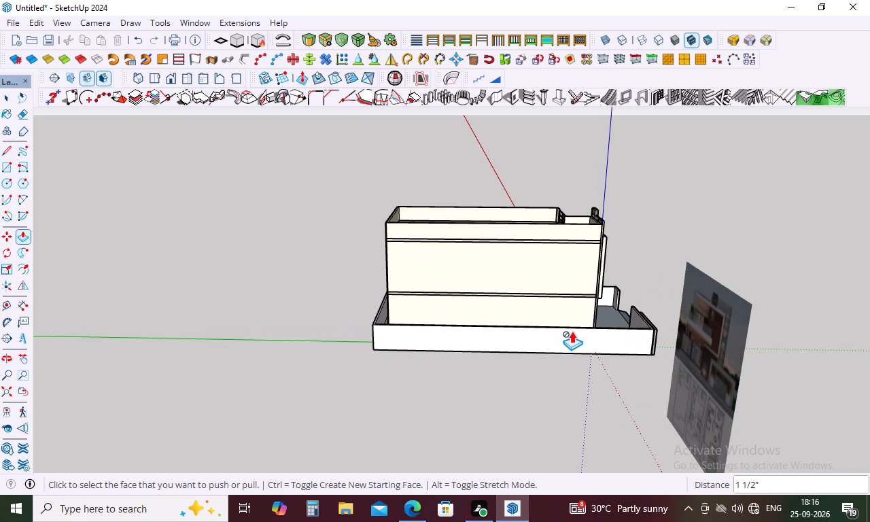
{"action": "key", "text": "space"}
{"action": "key", "text": "r"}
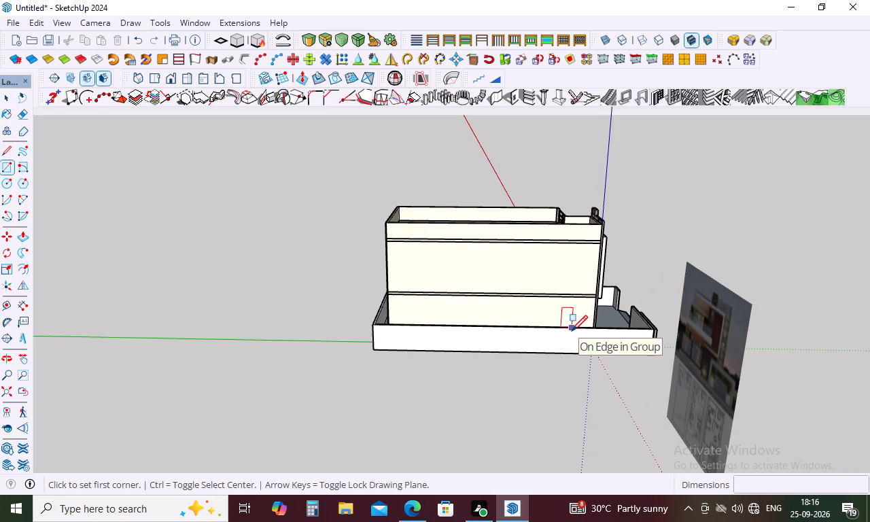
{"action": "scroll", "coordinate": [572, 331], "scroll_direction": "up", "scroll_amount": 1}
{"action": "scroll", "coordinate": [442, 267], "scroll_direction": "up", "scroll_amount": 4}
{"action": "scroll", "coordinate": [392, 223], "scroll_direction": "up", "scroll_amount": 6}
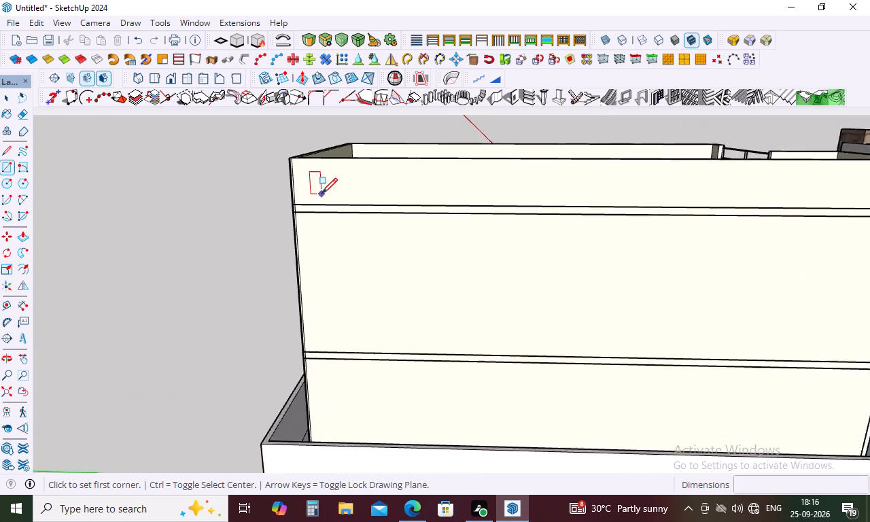
{"action": "scroll", "coordinate": [321, 194], "scroll_direction": "up", "scroll_amount": 2}
{"action": "scroll", "coordinate": [279, 140], "scroll_direction": "up", "scroll_amount": 5}
{"action": "scroll", "coordinate": [295, 194], "scroll_direction": "up", "scroll_amount": 10}
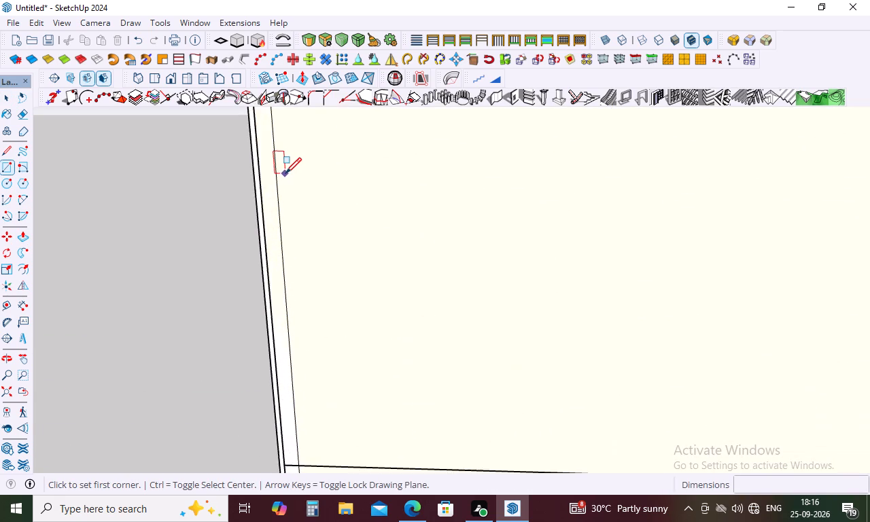
{"action": "scroll", "coordinate": [285, 173], "scroll_direction": "down", "scroll_amount": 5}
{"action": "scroll", "coordinate": [269, 122], "scroll_direction": "up", "scroll_amount": 4}
{"action": "scroll", "coordinate": [255, 149], "scroll_direction": "down", "scroll_amount": 4}
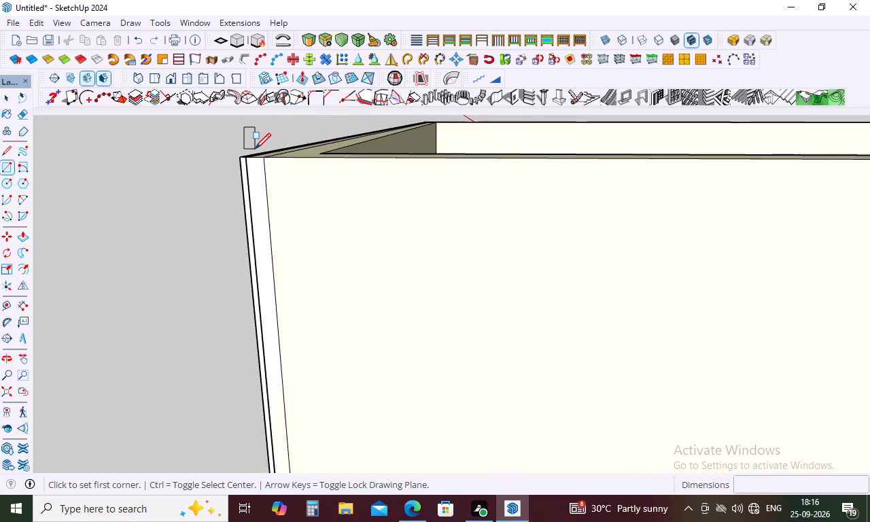
{"action": "scroll", "coordinate": [256, 157], "scroll_direction": "up", "scroll_amount": 7}
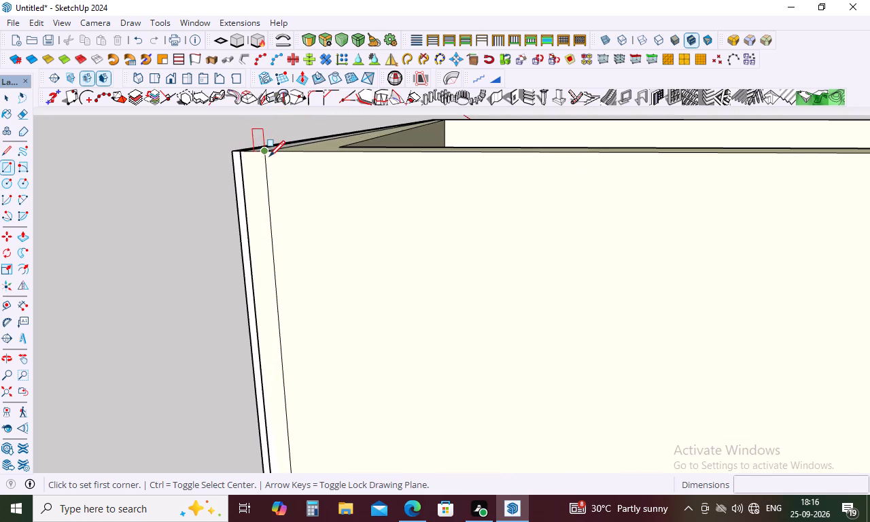
{"action": "scroll", "coordinate": [269, 156], "scroll_direction": "up", "scroll_amount": 3}
{"action": "middle_click_drag", "start_coordinate": [269, 159], "coordinate": [268, 289]}
{"action": "scroll", "coordinate": [265, 181], "scroll_direction": "down", "scroll_amount": 4}
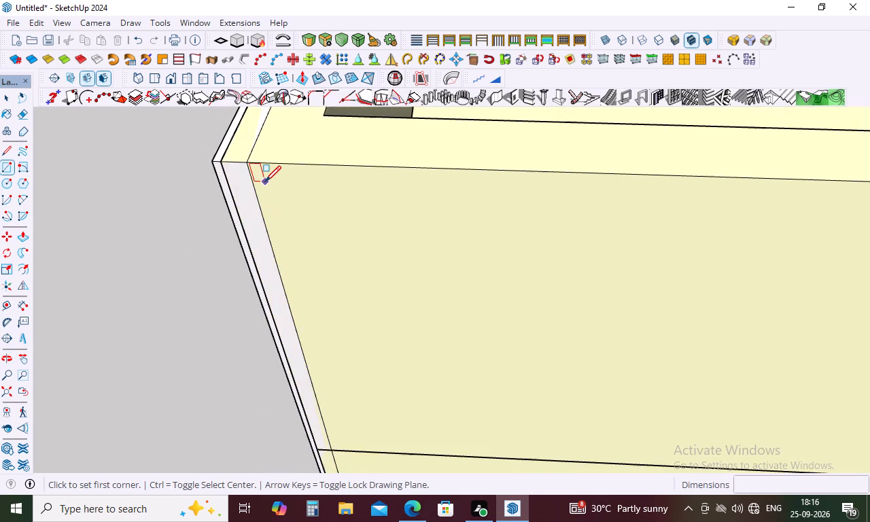
{"action": "scroll", "coordinate": [265, 181], "scroll_direction": "down", "scroll_amount": 15}
{"action": "scroll", "coordinate": [268, 245], "scroll_direction": "down", "scroll_amount": 5}
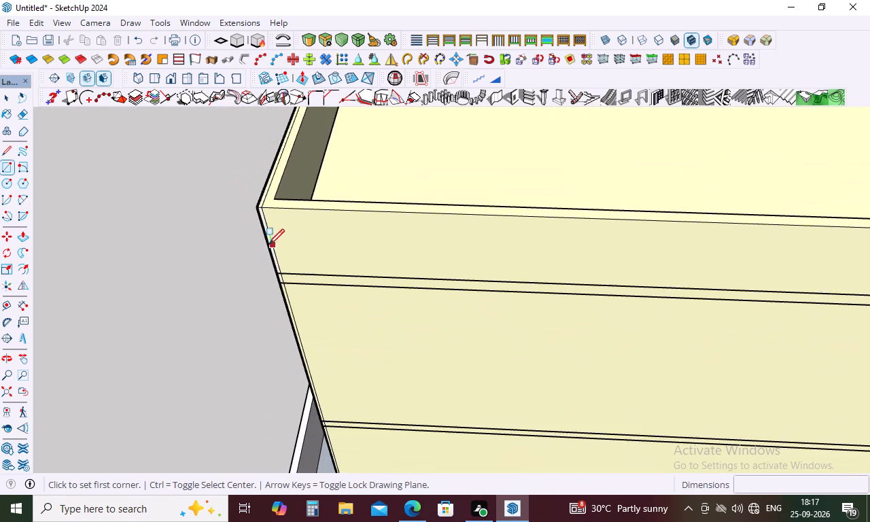
{"action": "scroll", "coordinate": [259, 222], "scroll_direction": "up", "scroll_amount": 10}
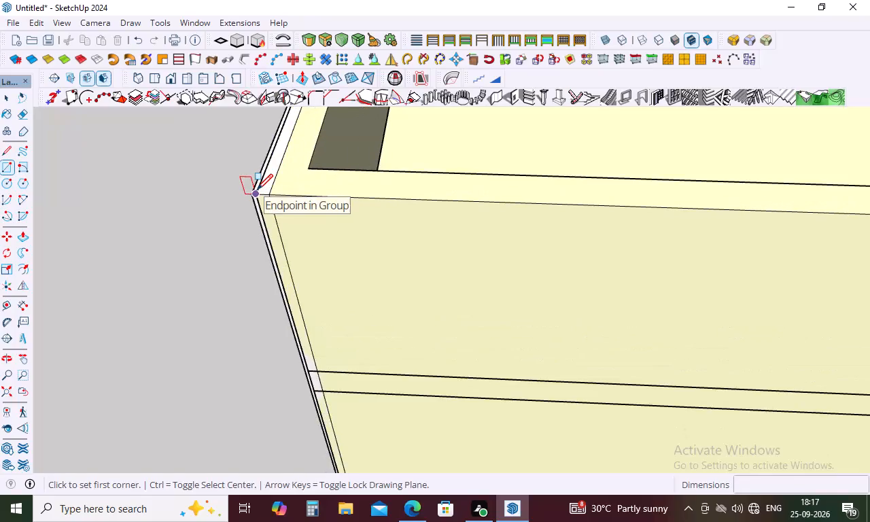
{"action": "scroll", "coordinate": [257, 190], "scroll_direction": "up", "scroll_amount": 5}
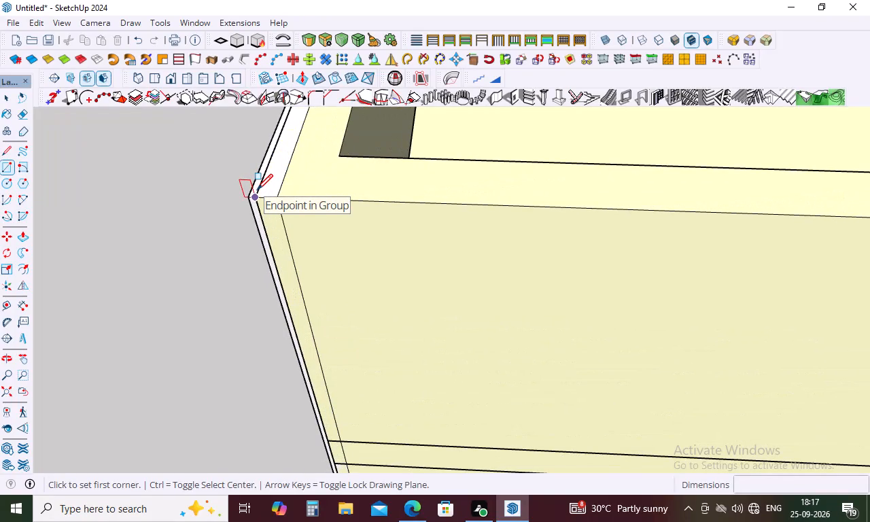
{"action": "left_click", "coordinate": [248, 196]}
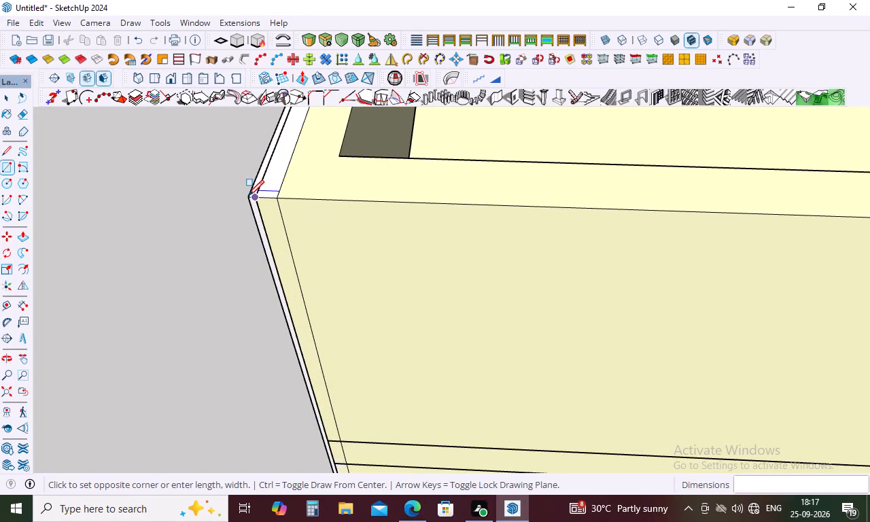
{"action": "scroll", "coordinate": [488, 235], "scroll_direction": "down", "scroll_amount": 16}
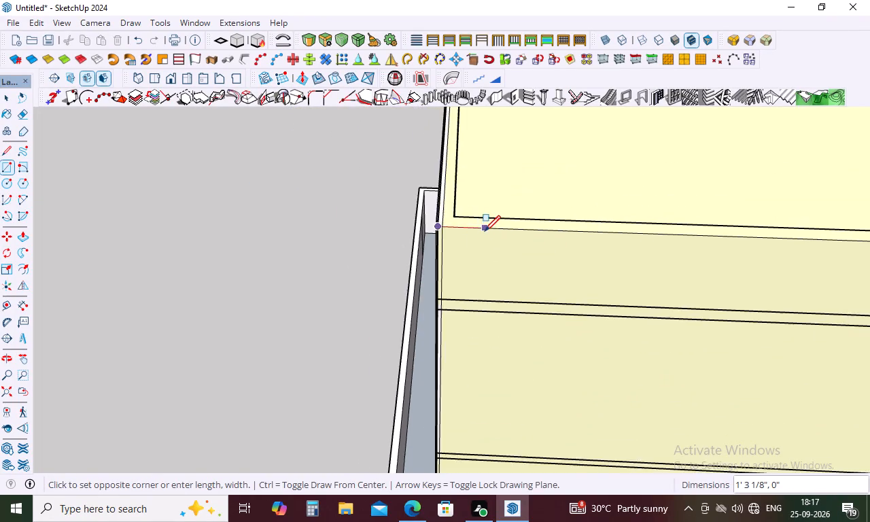
{"action": "scroll", "coordinate": [485, 231], "scroll_direction": "down", "scroll_amount": 20}
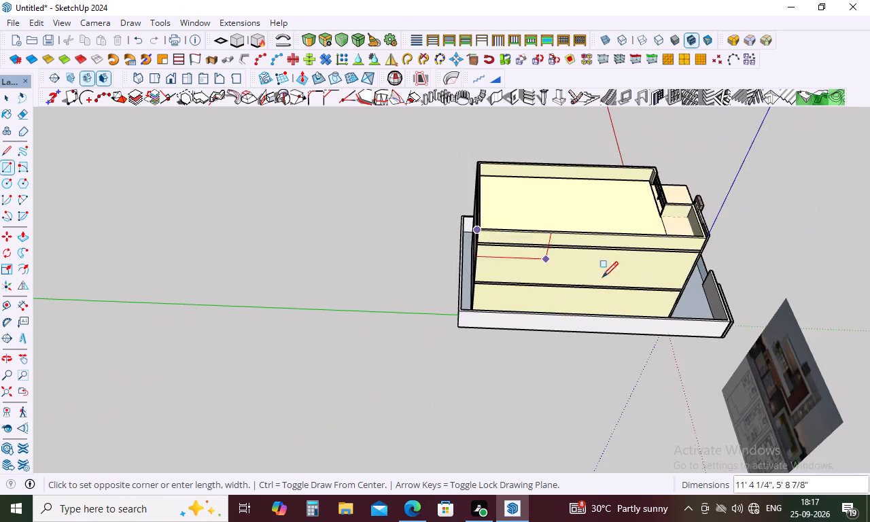
{"action": "scroll", "coordinate": [709, 307], "scroll_direction": "up", "scroll_amount": 10}
{"action": "scroll", "coordinate": [640, 309], "scroll_direction": "up", "scroll_amount": 4}
{"action": "scroll", "coordinate": [580, 338], "scroll_direction": "up", "scroll_amount": 1}
{"action": "middle_click_drag", "start_coordinate": [580, 338], "coordinate": [578, 376]}
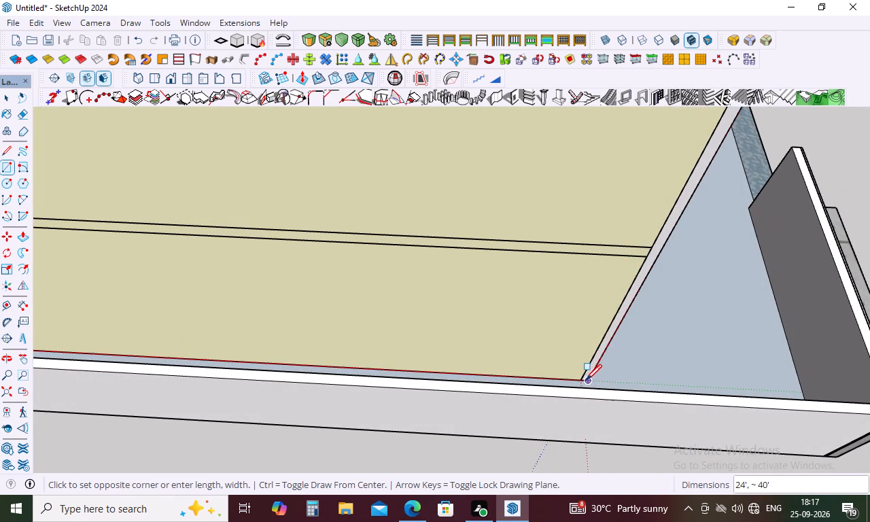
{"action": "scroll", "coordinate": [589, 381], "scroll_direction": "up", "scroll_amount": 9}
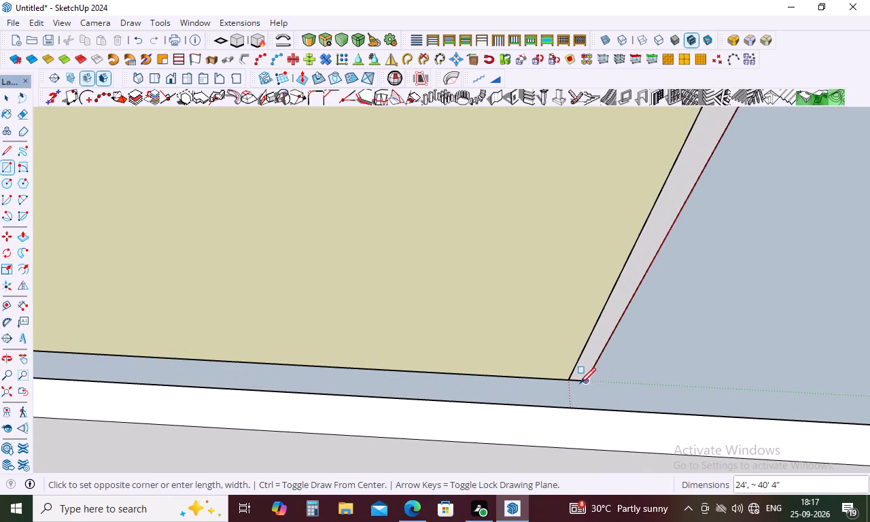
{"action": "left_click", "coordinate": [571, 385]}
Extrude the rectangle on the long side wall outward by 2".
{"action": "scroll", "coordinate": [546, 342], "scroll_direction": "down", "scroll_amount": 11}
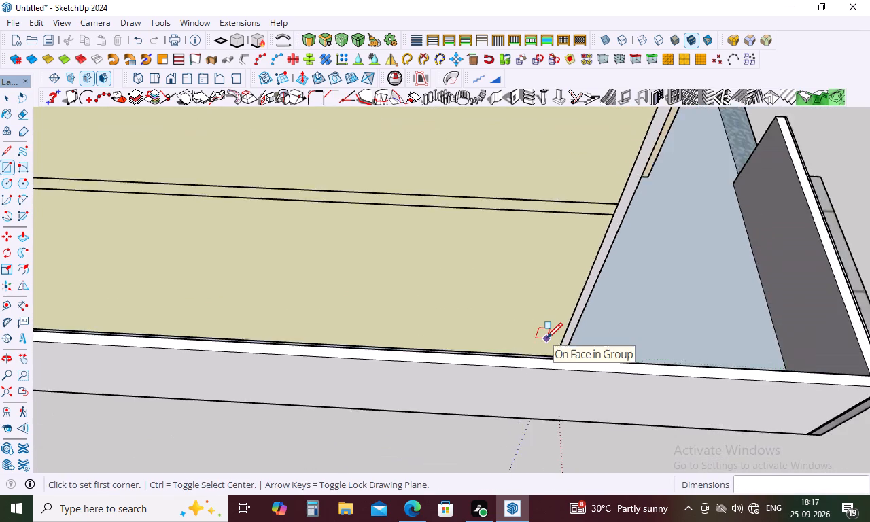
{"action": "scroll", "coordinate": [546, 338], "scroll_direction": "down", "scroll_amount": 16}
{"action": "middle_click_drag", "start_coordinate": [549, 338], "coordinate": [565, 160]}
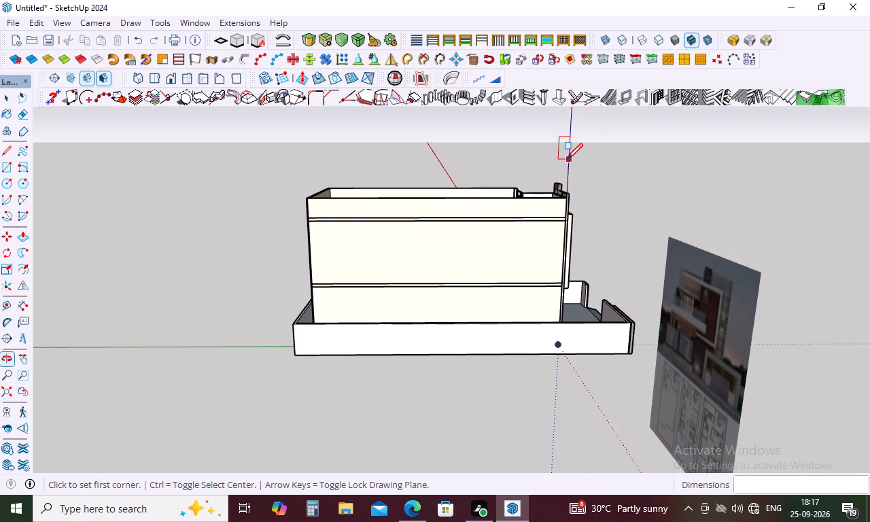
{"action": "key", "text": "space"}
{"action": "type", "text": "p"}
{"action": "scroll", "coordinate": [567, 159], "scroll_direction": "up", "scroll_amount": 1}
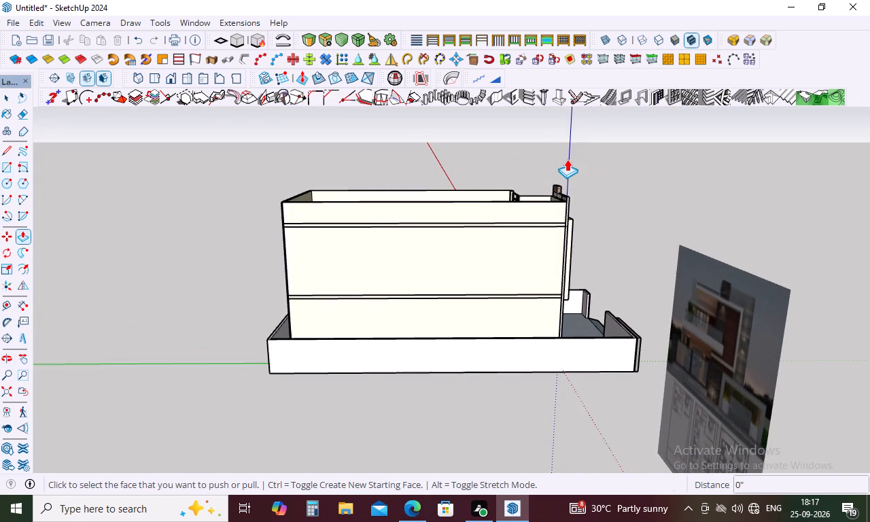
{"action": "left_click", "coordinate": [521, 231]}
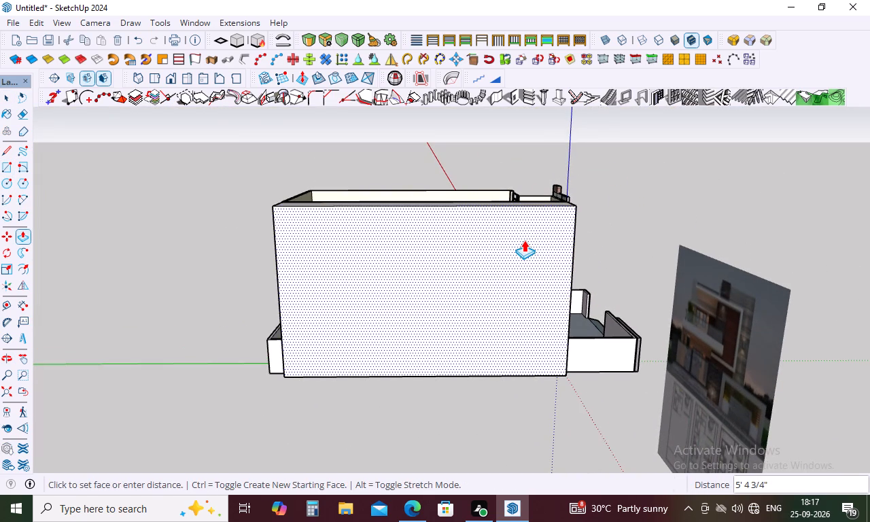
{"action": "key", "text": "2"}
{"action": "key", "text": "Return"}
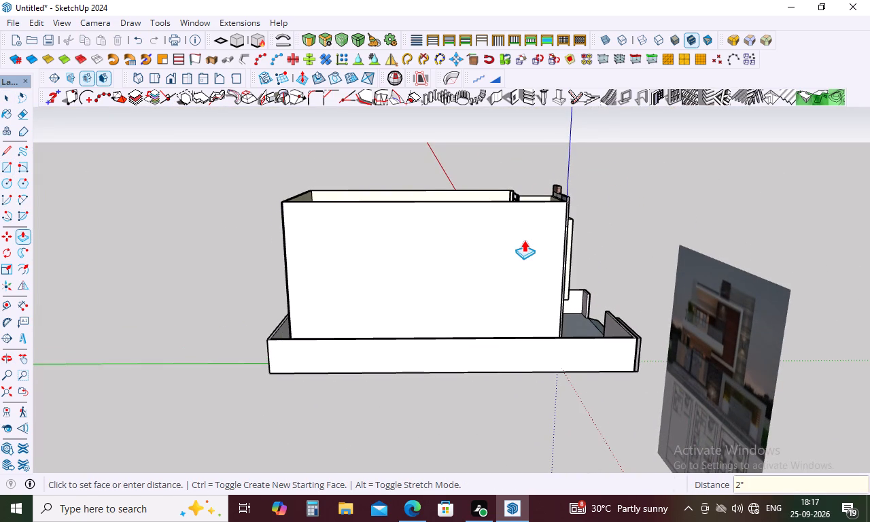
{"action": "key", "text": "space"}
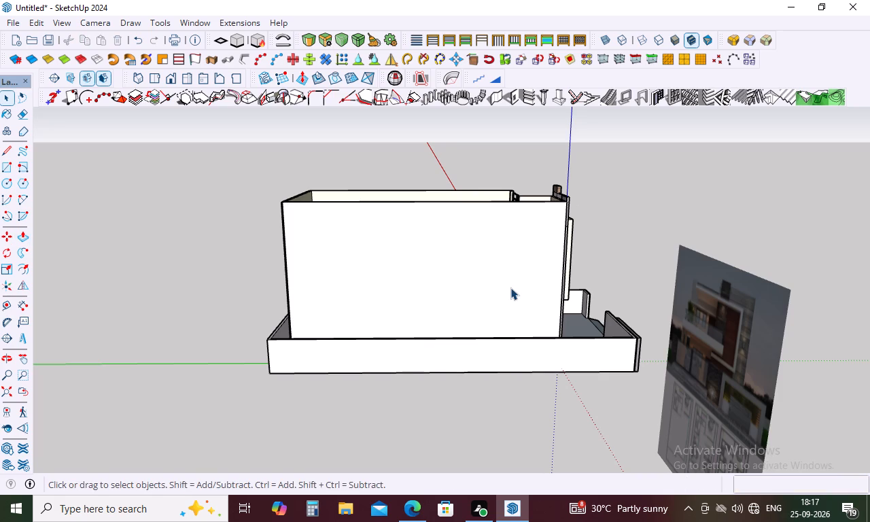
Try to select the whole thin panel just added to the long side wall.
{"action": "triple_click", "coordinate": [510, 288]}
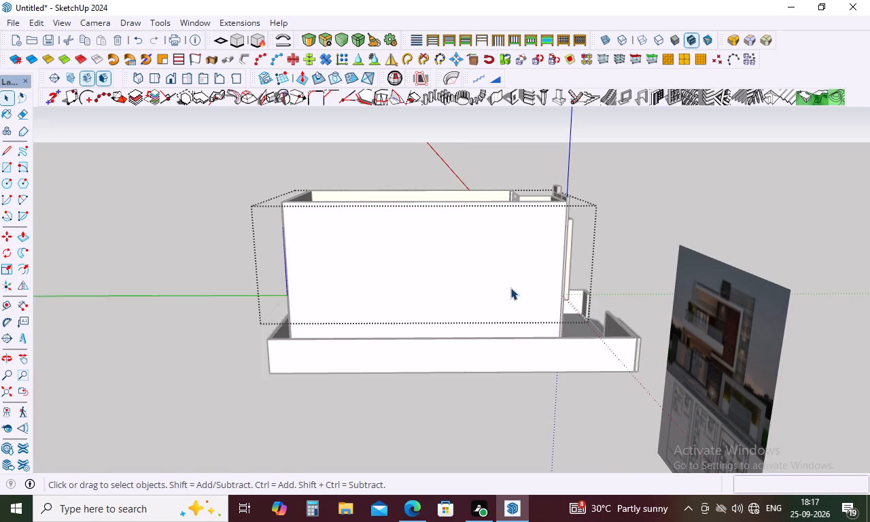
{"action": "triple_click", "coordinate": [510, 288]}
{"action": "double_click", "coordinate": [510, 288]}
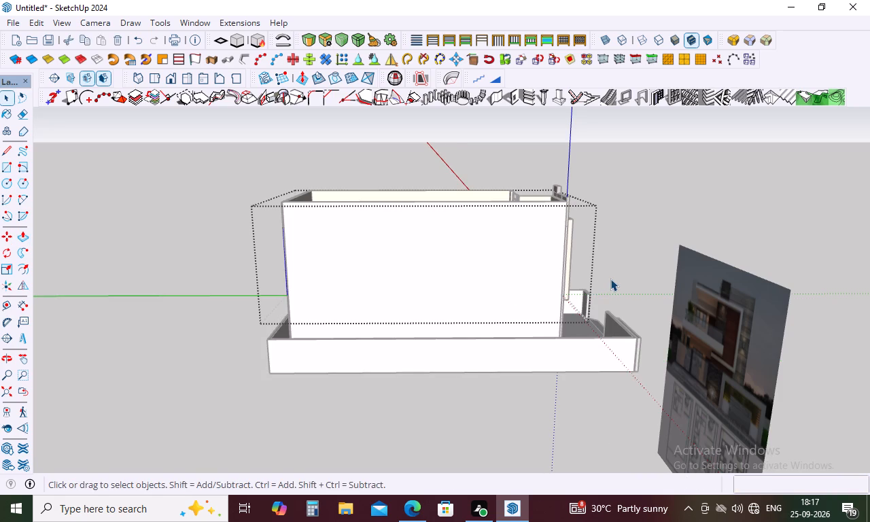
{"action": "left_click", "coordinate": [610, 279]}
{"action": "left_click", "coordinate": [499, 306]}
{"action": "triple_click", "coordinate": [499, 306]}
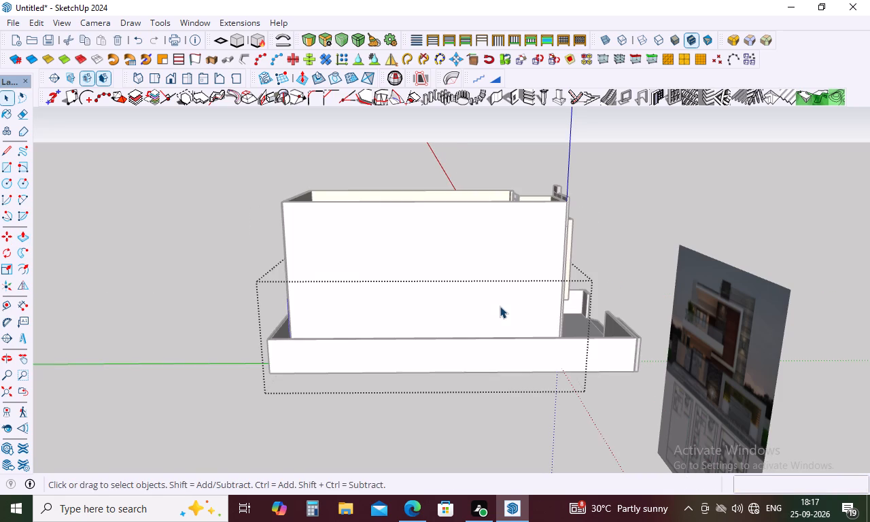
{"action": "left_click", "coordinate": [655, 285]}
Extend the rear end face of the long side wall panel by 2" so it meets the rear panel's outer face.
{"action": "scroll", "coordinate": [521, 292], "scroll_direction": "down", "scroll_amount": 4}
{"action": "middle_click_drag", "start_coordinate": [523, 285], "coordinate": [462, 457]}
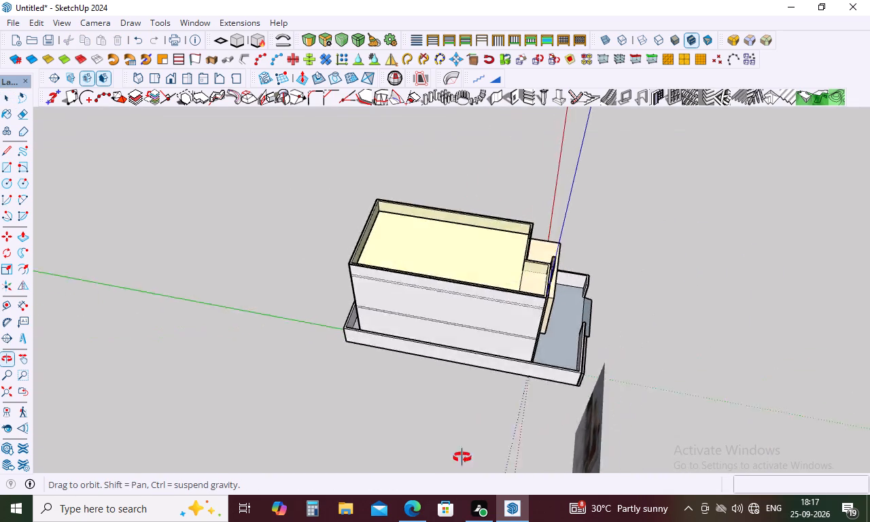
{"action": "middle_click_drag", "start_coordinate": [462, 457], "coordinate": [810, 299]}
{"action": "middle_click_drag", "start_coordinate": [472, 245], "coordinate": [517, 247]}
{"action": "scroll", "coordinate": [470, 256], "scroll_direction": "up", "scroll_amount": 18}
{"action": "scroll", "coordinate": [478, 275], "scroll_direction": "down", "scroll_amount": 14}
{"action": "middle_click_drag", "start_coordinate": [483, 256], "coordinate": [483, 400]}
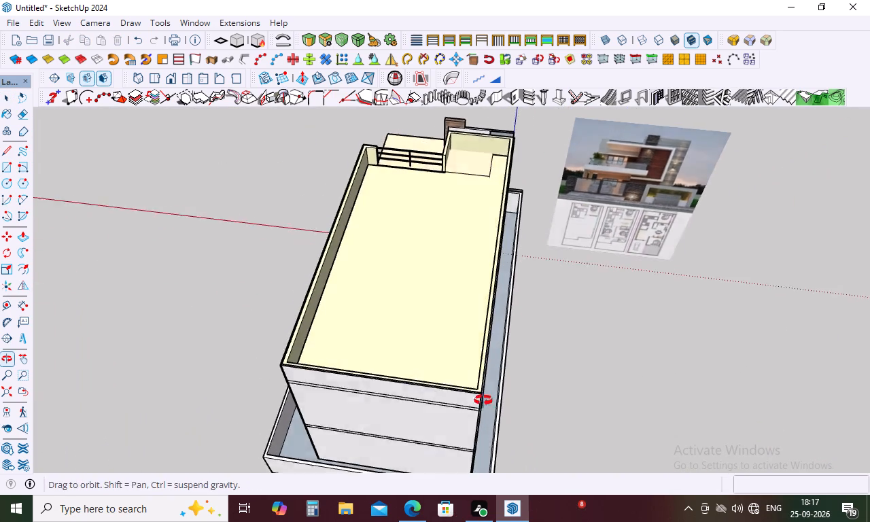
{"action": "middle_click_drag", "start_coordinate": [483, 400], "coordinate": [483, 402]}
{"action": "scroll", "coordinate": [483, 400], "scroll_direction": "up", "scroll_amount": 5}
{"action": "scroll", "coordinate": [478, 410], "scroll_direction": "up", "scroll_amount": 16}
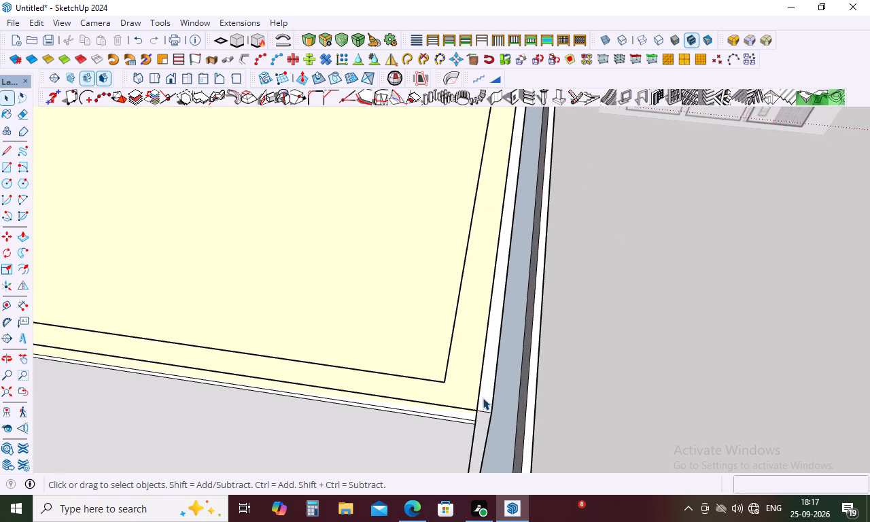
{"action": "scroll", "coordinate": [483, 398], "scroll_direction": "up", "scroll_amount": 5}
{"action": "key", "text": "p"}
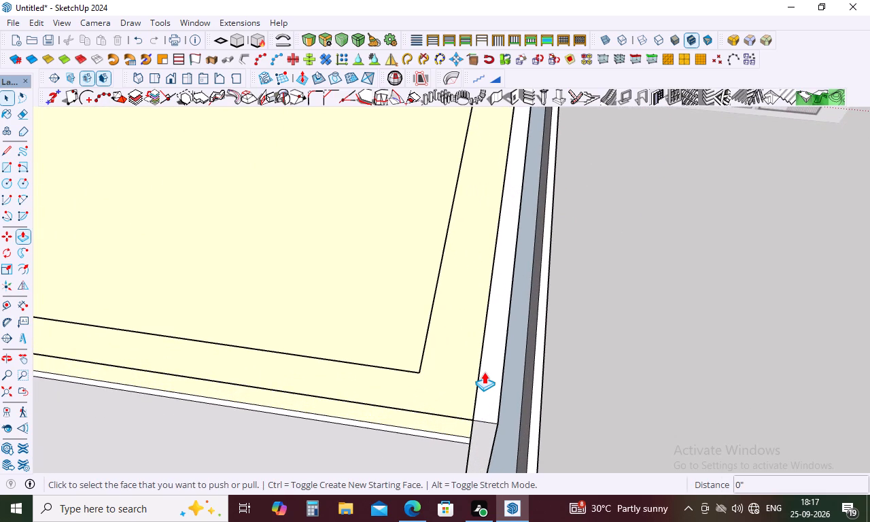
{"action": "scroll", "coordinate": [494, 311], "scroll_direction": "down", "scroll_amount": 5}
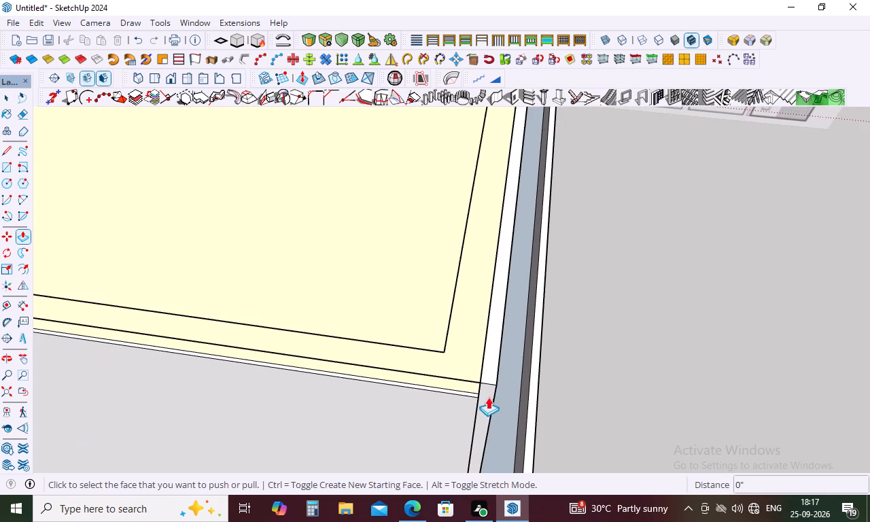
{"action": "left_click", "coordinate": [481, 401]}
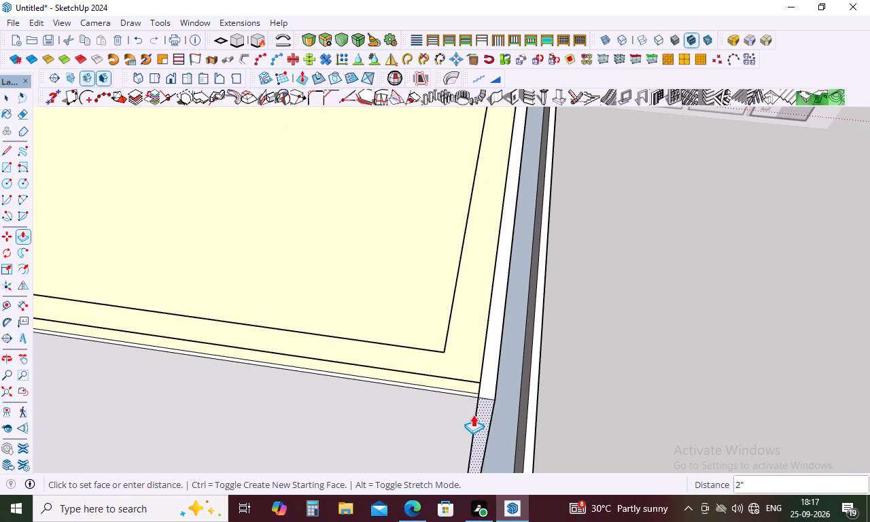
{"action": "left_click", "coordinate": [462, 407]}
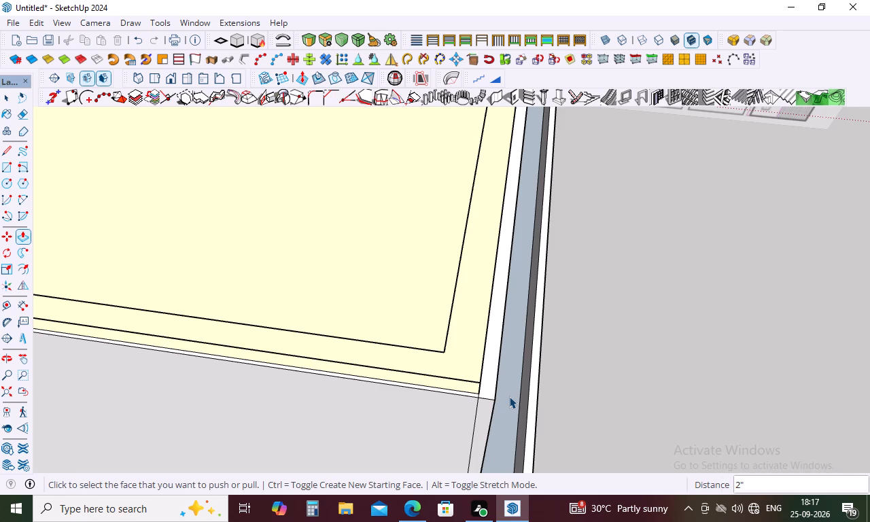
Select all the connected thin wall panels around the house and make them one group.
{"action": "key", "text": "space"}
{"action": "triple_click", "coordinate": [487, 400]}
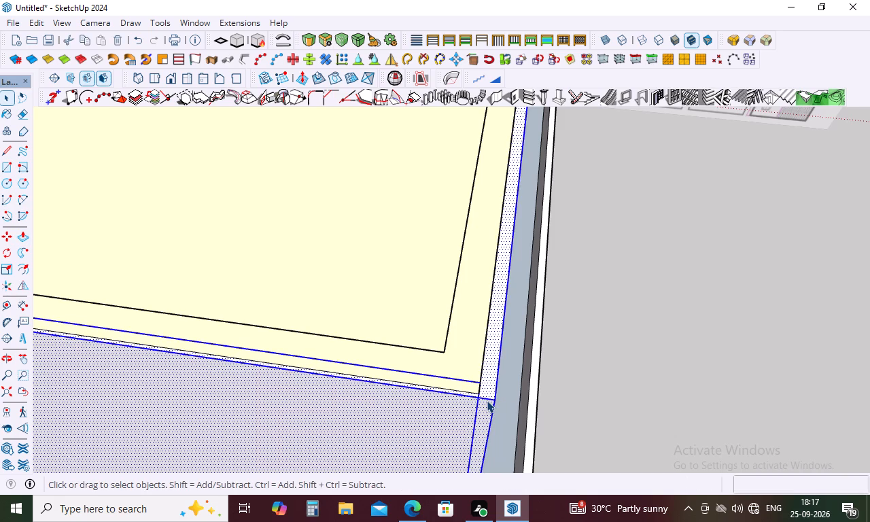
{"action": "double_click", "coordinate": [487, 400]}
{"action": "scroll", "coordinate": [502, 394], "scroll_direction": "down", "scroll_amount": 10}
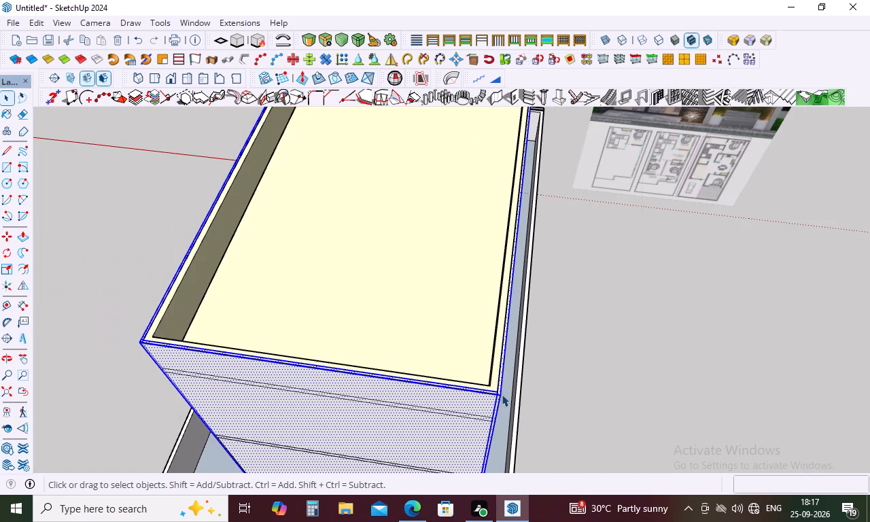
{"action": "right_click", "coordinate": [502, 394]}
{"action": "left_click", "coordinate": [553, 185]}
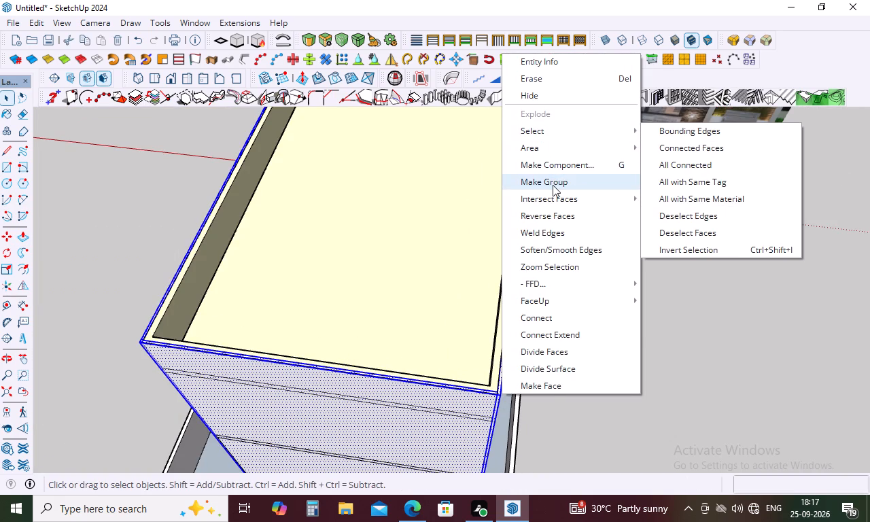
{"action": "left_click", "coordinate": [584, 340]}
Open the wall panel group and erase the vertical seam line on the rear face beside the newly extended corner.
{"action": "scroll", "coordinate": [584, 340], "scroll_direction": "down", "scroll_amount": 3}
{"action": "middle_click_drag", "start_coordinate": [584, 340], "coordinate": [512, 268]}
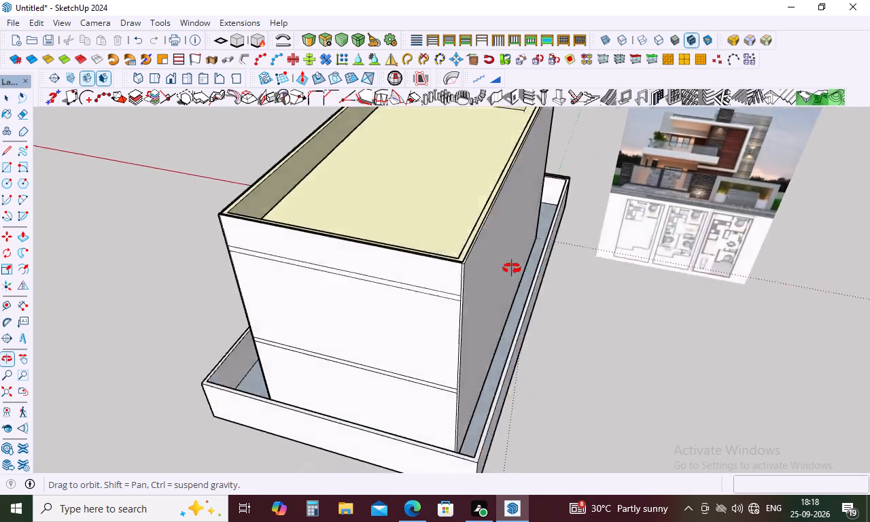
{"action": "middle_click_drag", "start_coordinate": [512, 268], "coordinate": [518, 262]}
{"action": "double_click", "coordinate": [407, 314]}
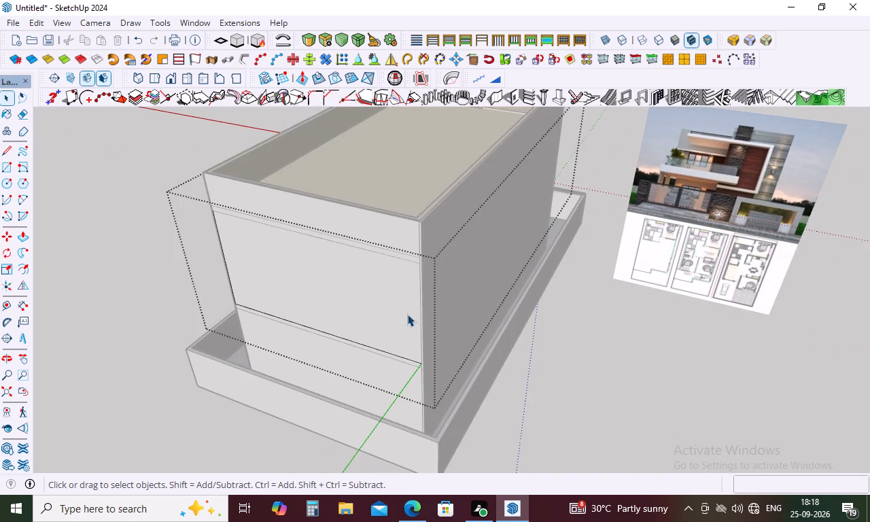
{"action": "middle_click_drag", "start_coordinate": [447, 298], "coordinate": [465, 395]}
{"action": "left_click", "coordinate": [466, 413]}
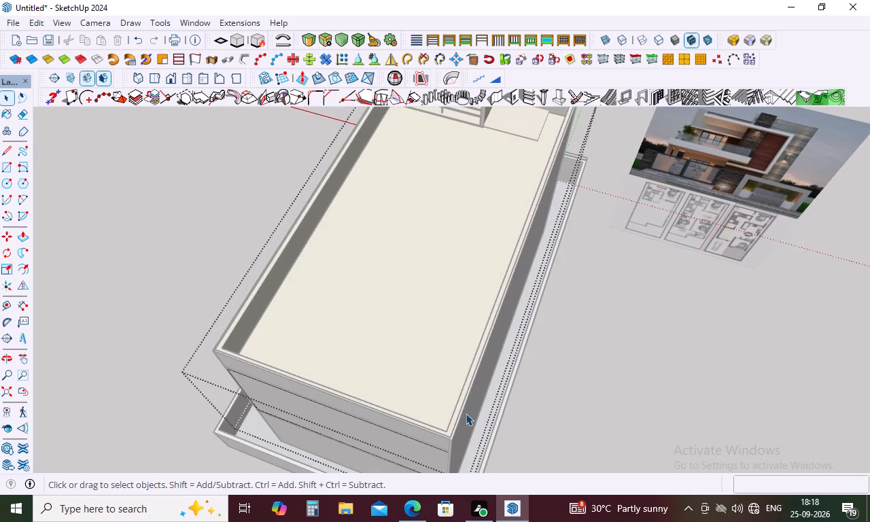
{"action": "double_click", "coordinate": [466, 413]}
{"action": "scroll", "coordinate": [462, 432], "scroll_direction": "up", "scroll_amount": 7}
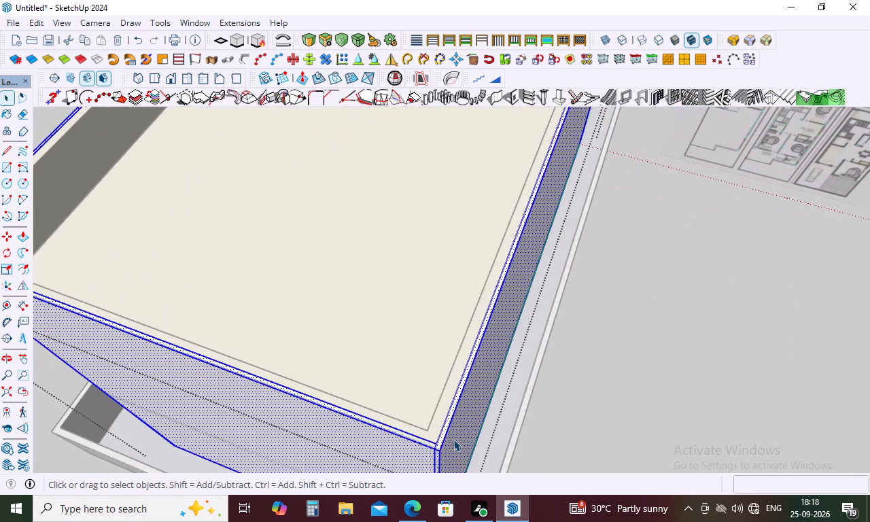
{"action": "left_click", "coordinate": [626, 393]}
{"action": "left_click", "coordinate": [438, 411]}
{"action": "triple_click", "coordinate": [453, 428]}
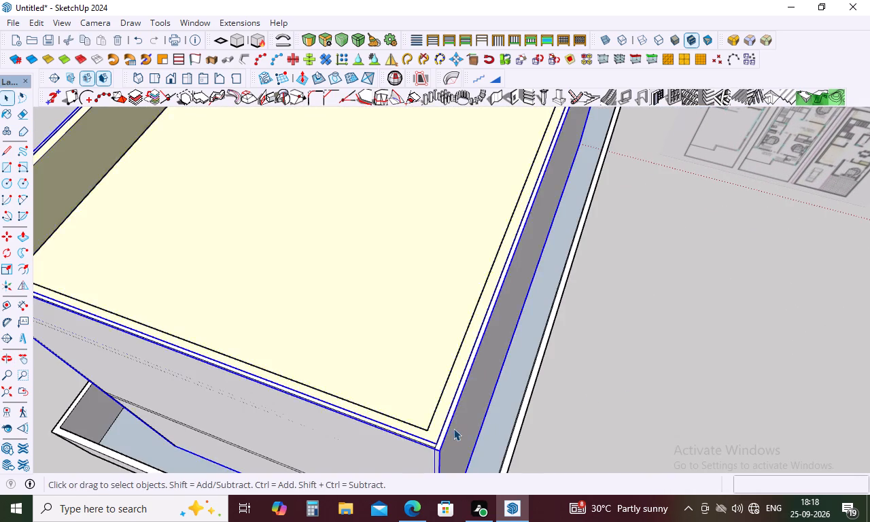
{"action": "left_click", "coordinate": [453, 428]}
{"action": "scroll", "coordinate": [448, 406], "scroll_direction": "down", "scroll_amount": 4}
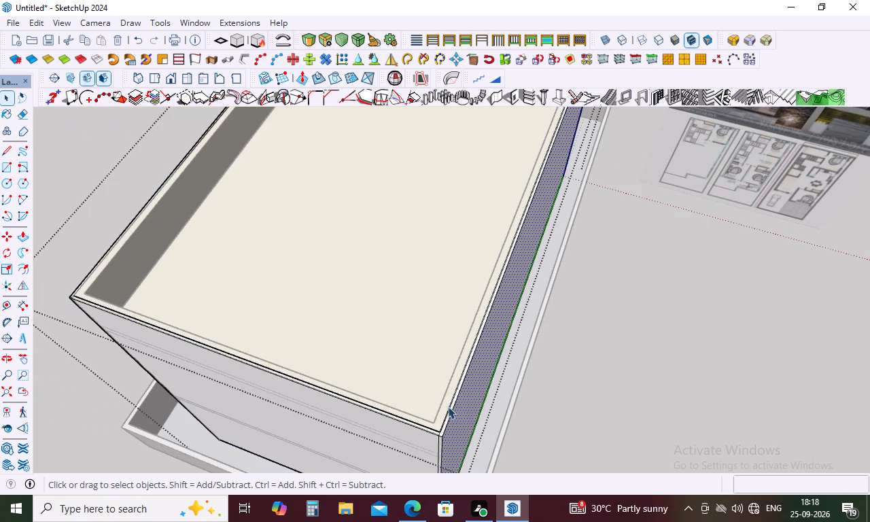
{"action": "middle_click_drag", "start_coordinate": [448, 412], "coordinate": [508, 308]}
{"action": "scroll", "coordinate": [504, 361], "scroll_direction": "up", "scroll_amount": 8}
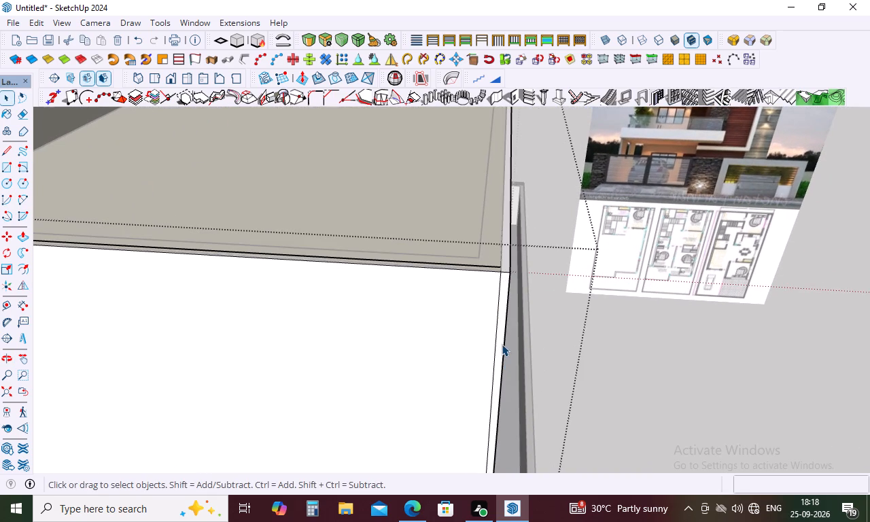
{"action": "key", "text": "e"}
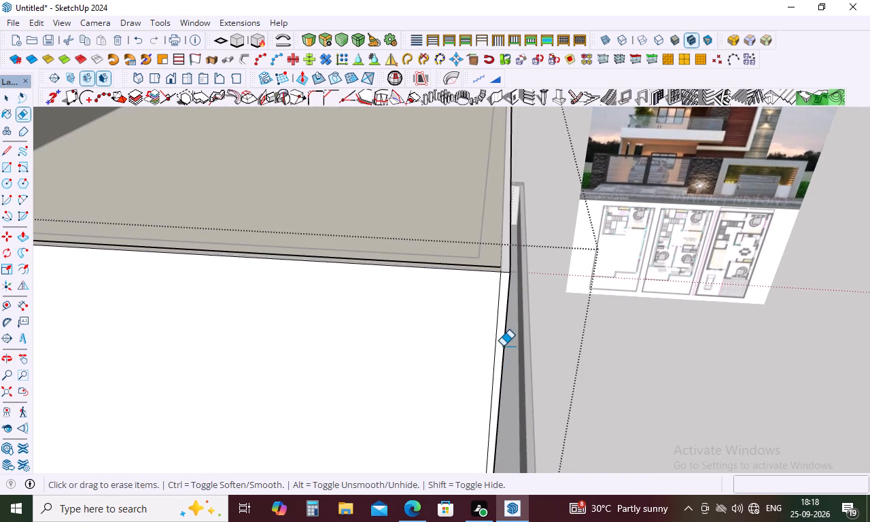
{"action": "scroll", "coordinate": [509, 279], "scroll_direction": "up", "scroll_amount": 14}
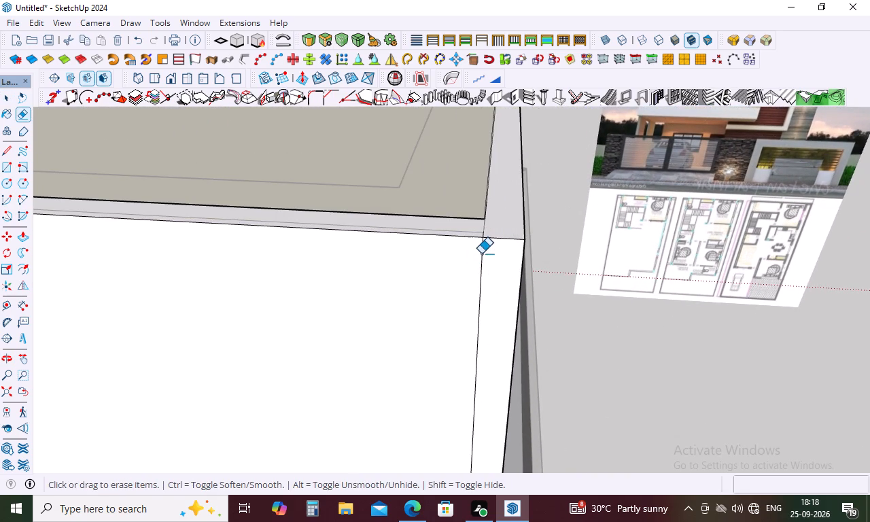
{"action": "left_click", "coordinate": [483, 251]}
{"action": "left_click_drag", "start_coordinate": [484, 250], "coordinate": [474, 270]}
Erase the seam line across the panels' top face at the same rear corner.
{"action": "scroll", "coordinate": [485, 236], "scroll_direction": "up", "scroll_amount": 1}
{"action": "middle_click_drag", "start_coordinate": [485, 236], "coordinate": [486, 337]}
{"action": "scroll", "coordinate": [491, 237], "scroll_direction": "up", "scroll_amount": 10}
{"action": "left_click_drag", "start_coordinate": [474, 228], "coordinate": [466, 241]}
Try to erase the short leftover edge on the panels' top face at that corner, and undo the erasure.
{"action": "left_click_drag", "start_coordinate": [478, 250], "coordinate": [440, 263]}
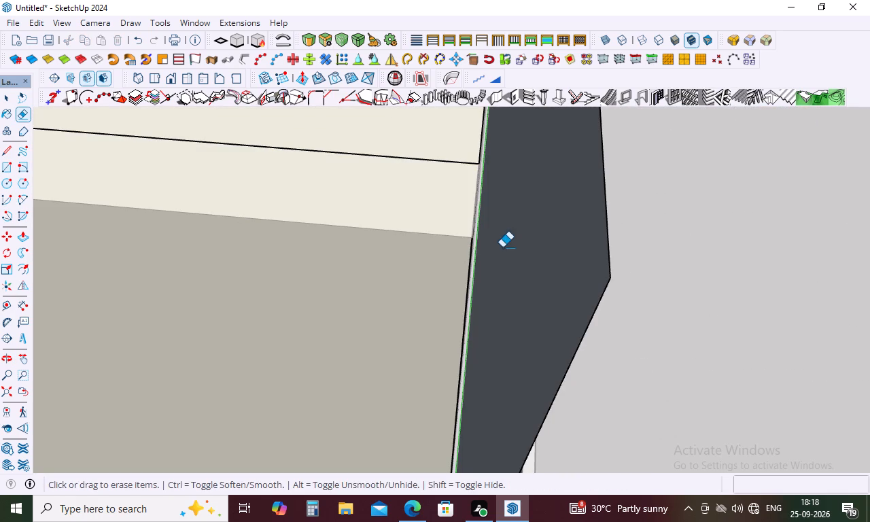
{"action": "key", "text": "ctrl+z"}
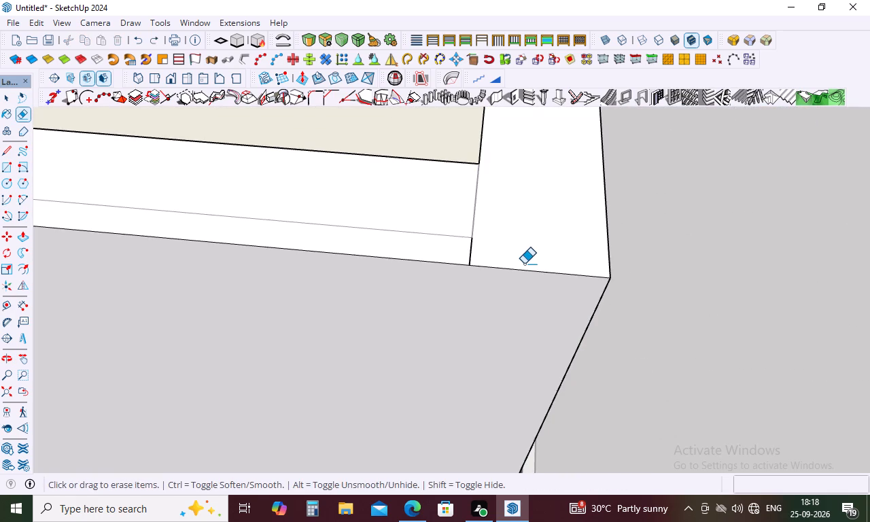
Erase the seam lines across the panels' top face at the opposite rear corner.
{"action": "scroll", "coordinate": [543, 204], "scroll_direction": "down", "scroll_amount": 11}
{"action": "scroll", "coordinate": [520, 234], "scroll_direction": "up", "scroll_amount": 5}
{"action": "scroll", "coordinate": [520, 233], "scroll_direction": "down", "scroll_amount": 5}
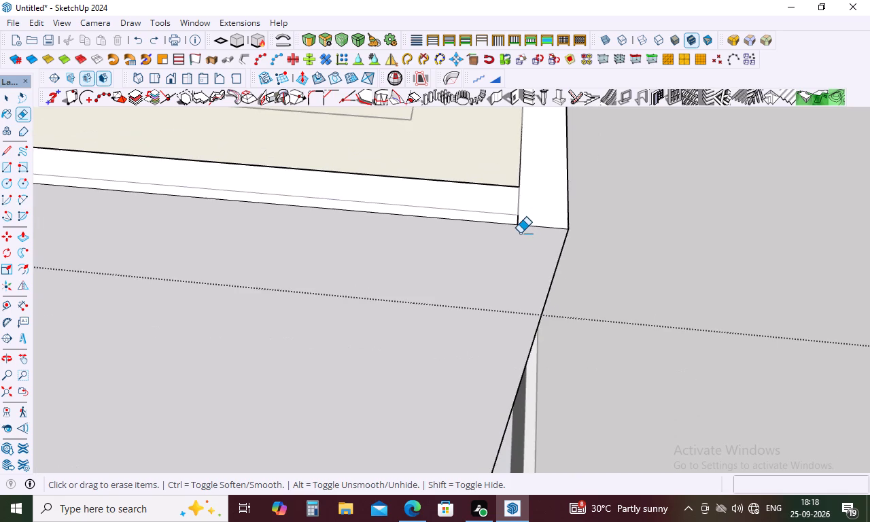
{"action": "scroll", "coordinate": [520, 232], "scroll_direction": "down", "scroll_amount": 19}
{"action": "scroll", "coordinate": [491, 243], "scroll_direction": "down", "scroll_amount": 6}
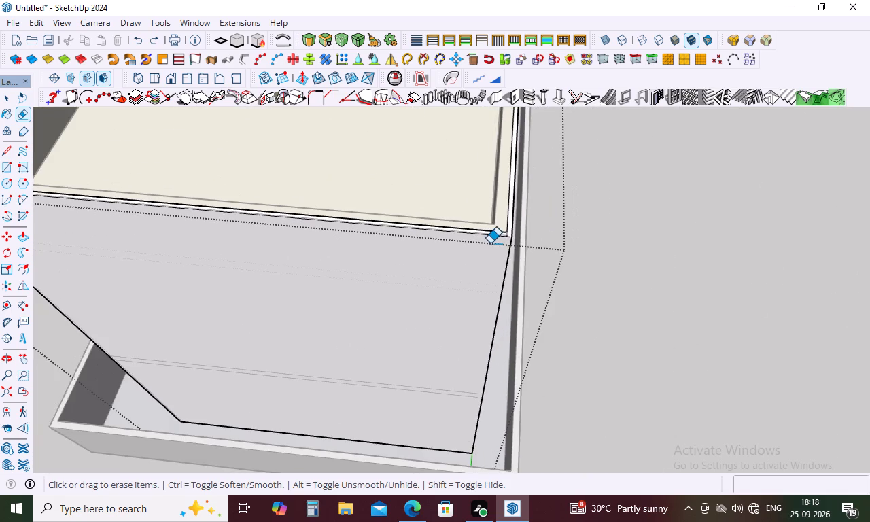
{"action": "scroll", "coordinate": [366, 231], "scroll_direction": "down", "scroll_amount": 10}
{"action": "middle_click_drag", "start_coordinate": [189, 249], "coordinate": [387, 283]}
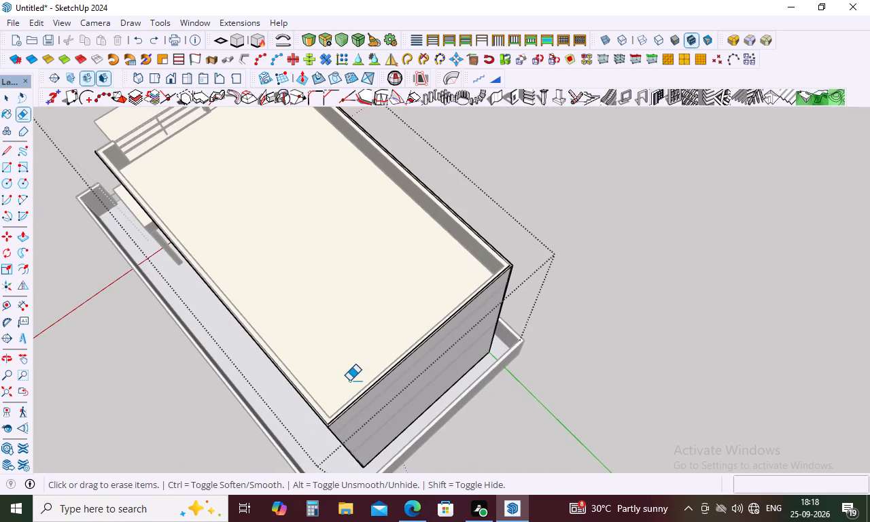
{"action": "scroll", "coordinate": [330, 462], "scroll_direction": "up", "scroll_amount": 6}
{"action": "scroll", "coordinate": [344, 382], "scroll_direction": "up", "scroll_amount": 19}
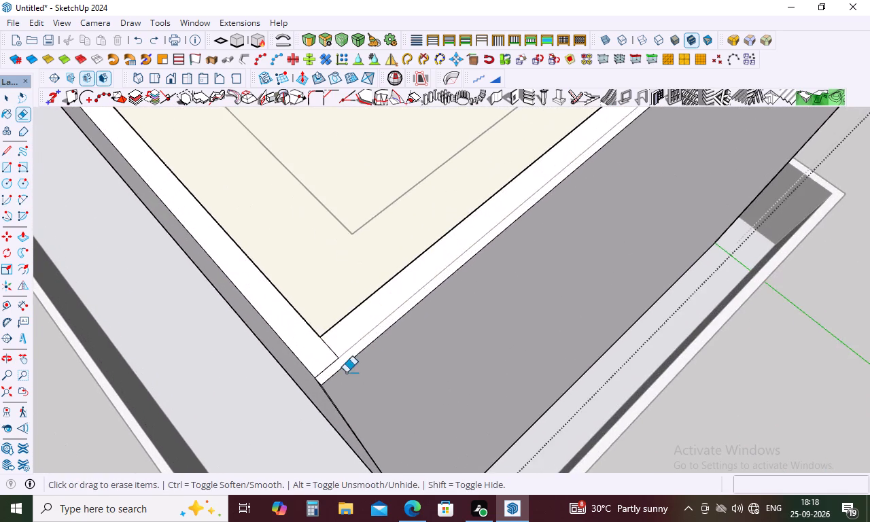
{"action": "scroll", "coordinate": [346, 372], "scroll_direction": "up", "scroll_amount": 9}
{"action": "left_click", "coordinate": [315, 336]}
{"action": "left_click_drag", "start_coordinate": [301, 379], "coordinate": [301, 377]}
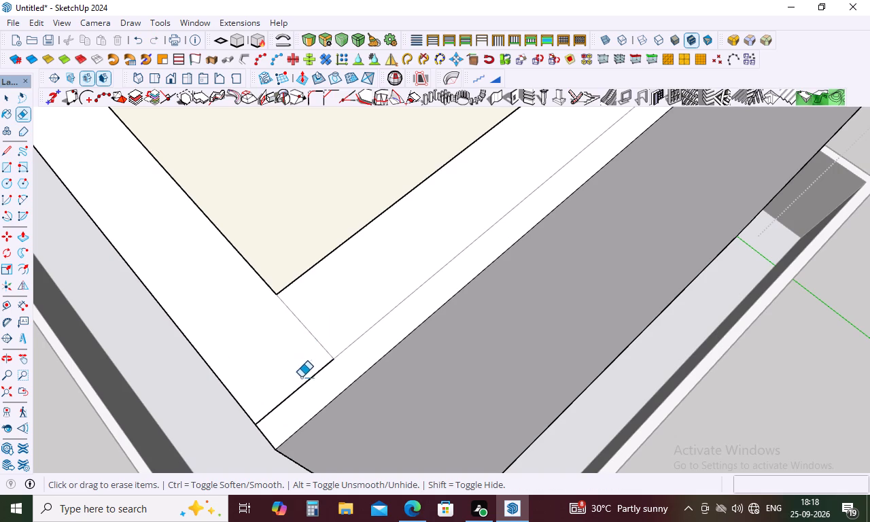
{"action": "left_click_drag", "start_coordinate": [301, 377], "coordinate": [302, 392]}
Examine the panel joints from the rear corner to the front end of the side wall, close the group, and view the whole house.
{"action": "scroll", "coordinate": [359, 343], "scroll_direction": "down", "scroll_amount": 16}
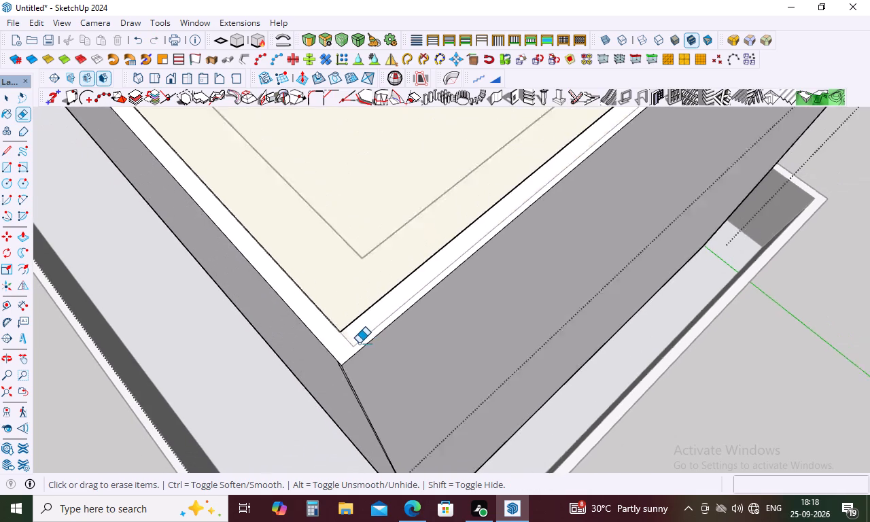
{"action": "scroll", "coordinate": [359, 343], "scroll_direction": "down", "scroll_amount": 15}
{"action": "scroll", "coordinate": [361, 344], "scroll_direction": "down", "scroll_amount": 13}
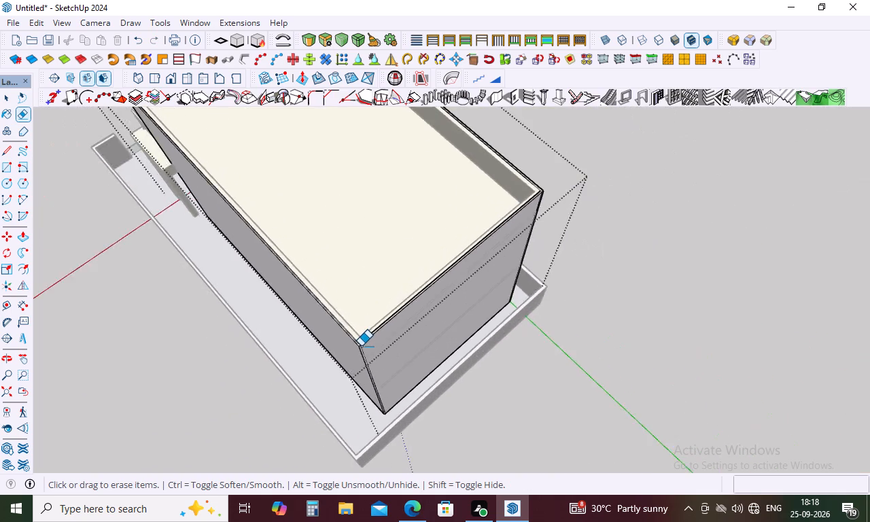
{"action": "scroll", "coordinate": [361, 346], "scroll_direction": "down", "scroll_amount": 6}
{"action": "scroll", "coordinate": [277, 262], "scroll_direction": "up", "scroll_amount": 6}
{"action": "scroll", "coordinate": [211, 175], "scroll_direction": "up", "scroll_amount": 1}
{"action": "scroll", "coordinate": [211, 175], "scroll_direction": "down", "scroll_amount": 6}
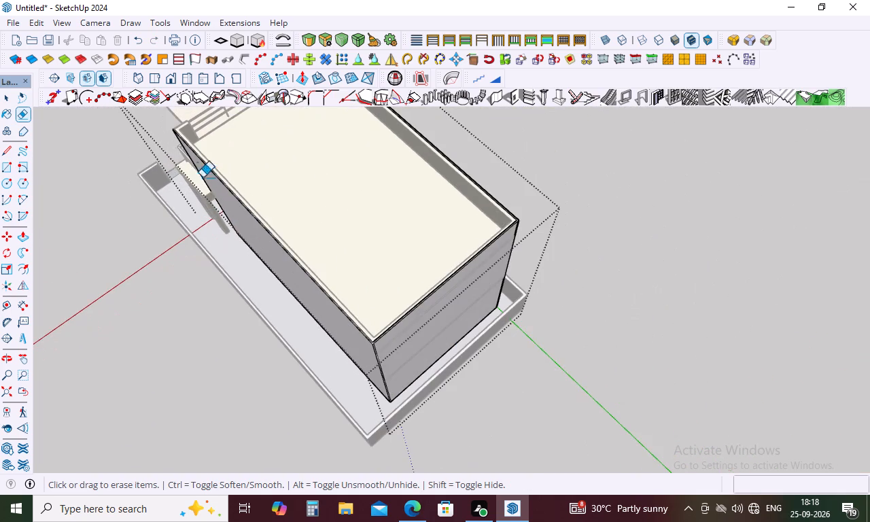
{"action": "scroll", "coordinate": [173, 107], "scroll_direction": "up", "scroll_amount": 20}
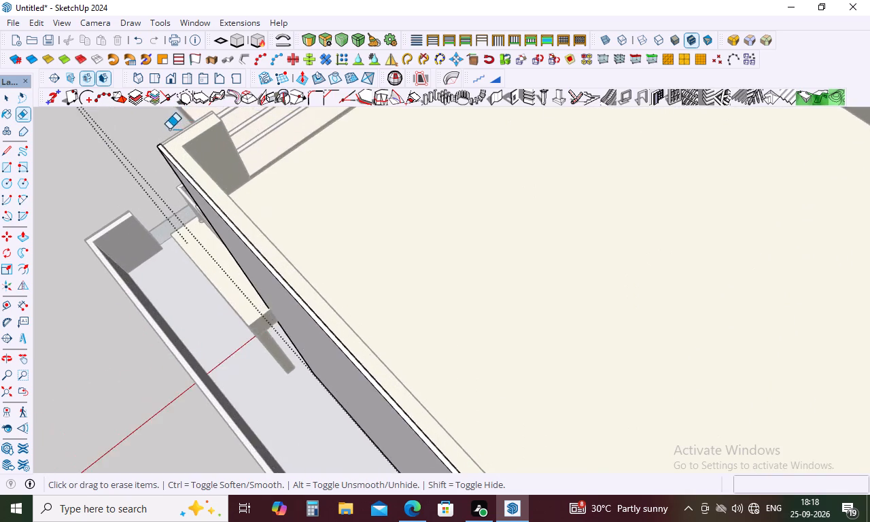
{"action": "scroll", "coordinate": [169, 129], "scroll_direction": "up", "scroll_amount": 9}
{"action": "scroll", "coordinate": [144, 145], "scroll_direction": "down", "scroll_amount": 11}
{"action": "middle_click_drag", "start_coordinate": [158, 169], "coordinate": [375, 144]}
{"action": "scroll", "coordinate": [377, 136], "scroll_direction": "down", "scroll_amount": 6}
{"action": "key", "text": "space"}
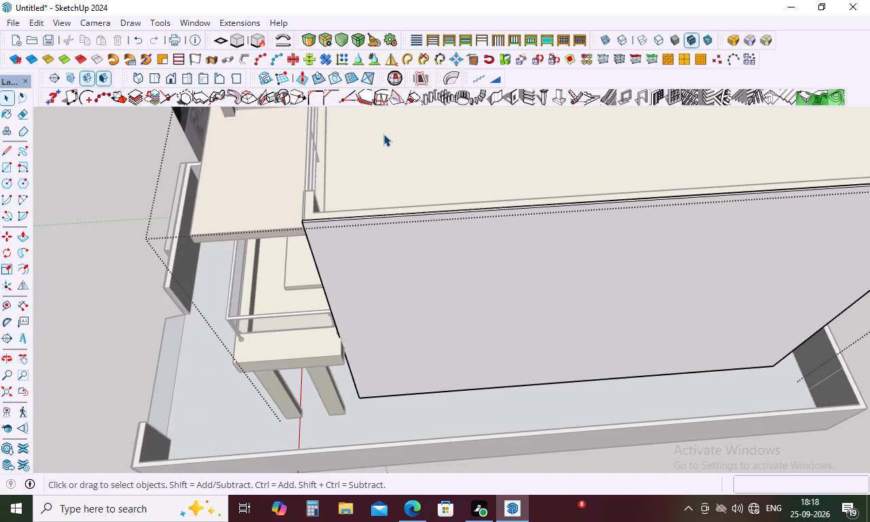
{"action": "scroll", "coordinate": [381, 136], "scroll_direction": "down", "scroll_amount": 4}
{"action": "scroll", "coordinate": [351, 194], "scroll_direction": "down", "scroll_amount": 12}
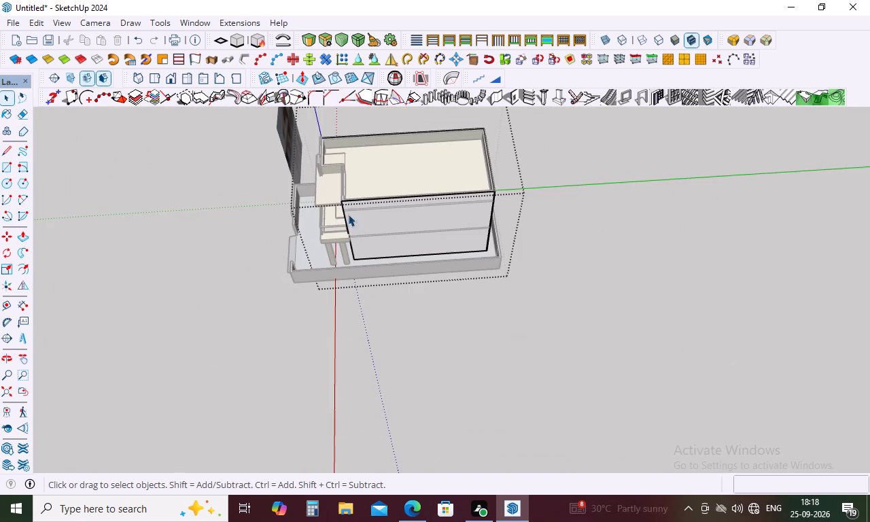
{"action": "left_click", "coordinate": [381, 330]}
{"action": "middle_click_drag", "start_coordinate": [462, 307], "coordinate": [637, 135]}
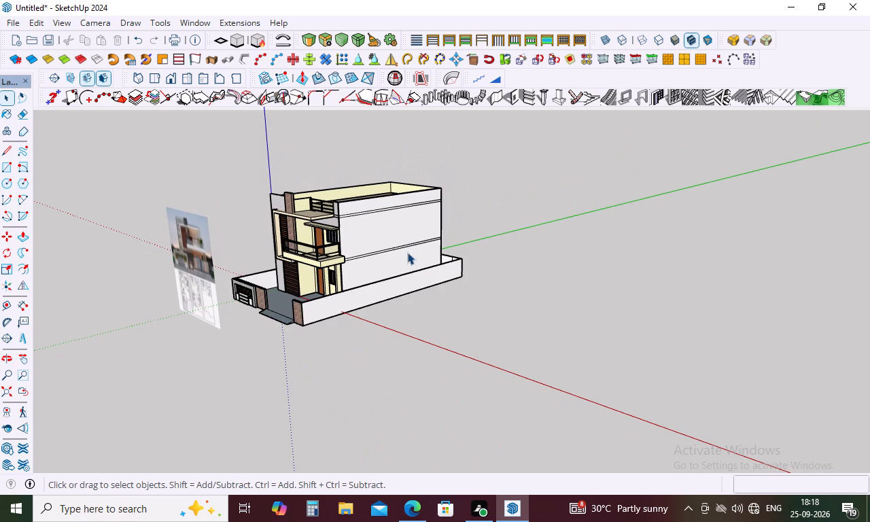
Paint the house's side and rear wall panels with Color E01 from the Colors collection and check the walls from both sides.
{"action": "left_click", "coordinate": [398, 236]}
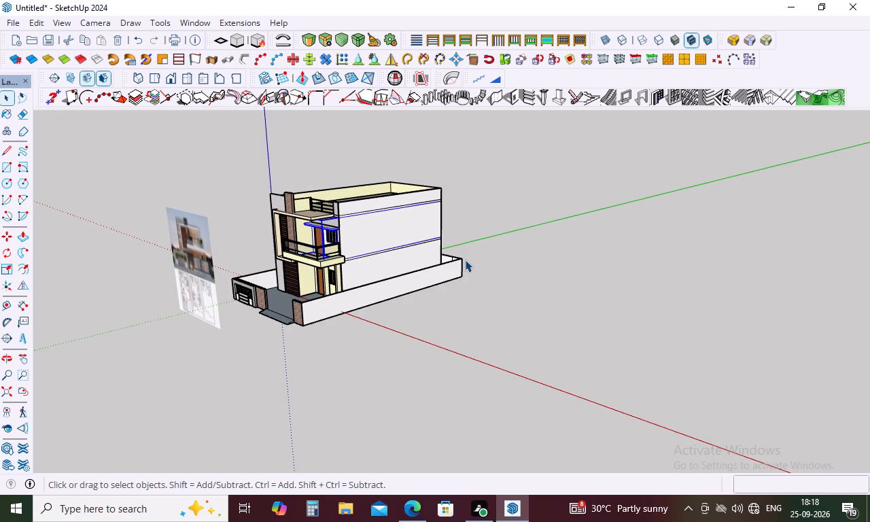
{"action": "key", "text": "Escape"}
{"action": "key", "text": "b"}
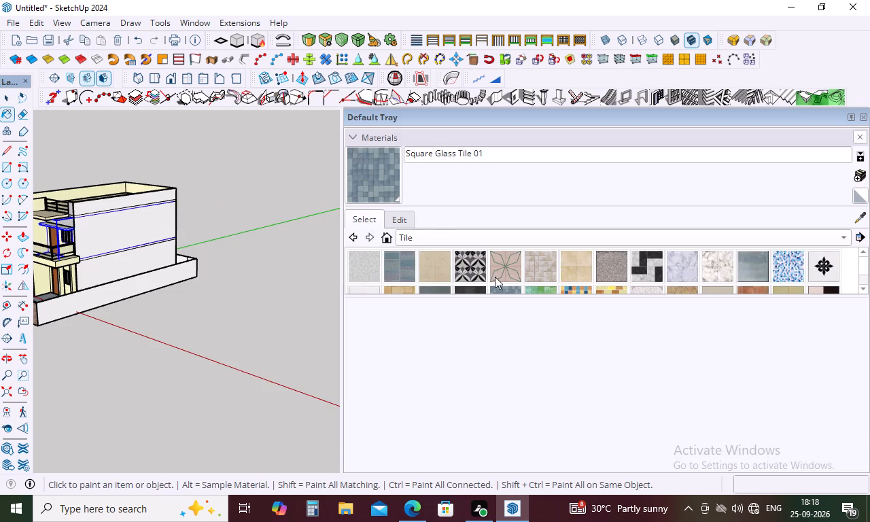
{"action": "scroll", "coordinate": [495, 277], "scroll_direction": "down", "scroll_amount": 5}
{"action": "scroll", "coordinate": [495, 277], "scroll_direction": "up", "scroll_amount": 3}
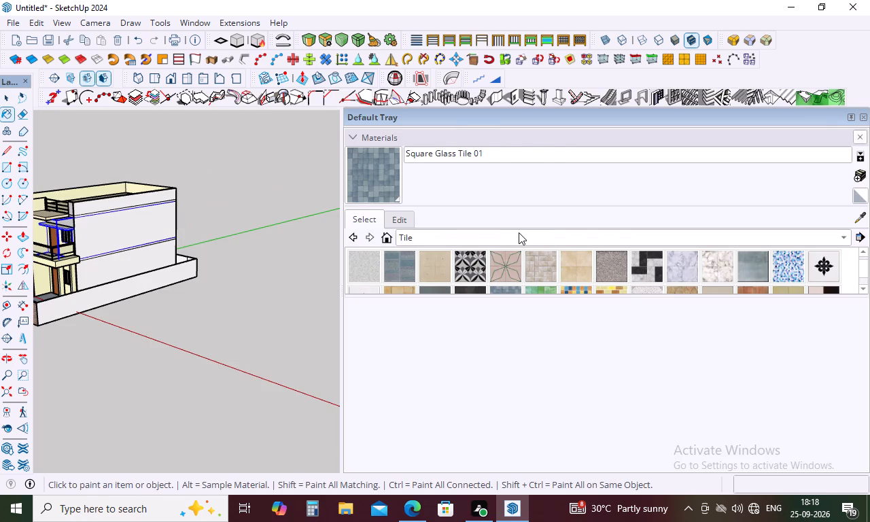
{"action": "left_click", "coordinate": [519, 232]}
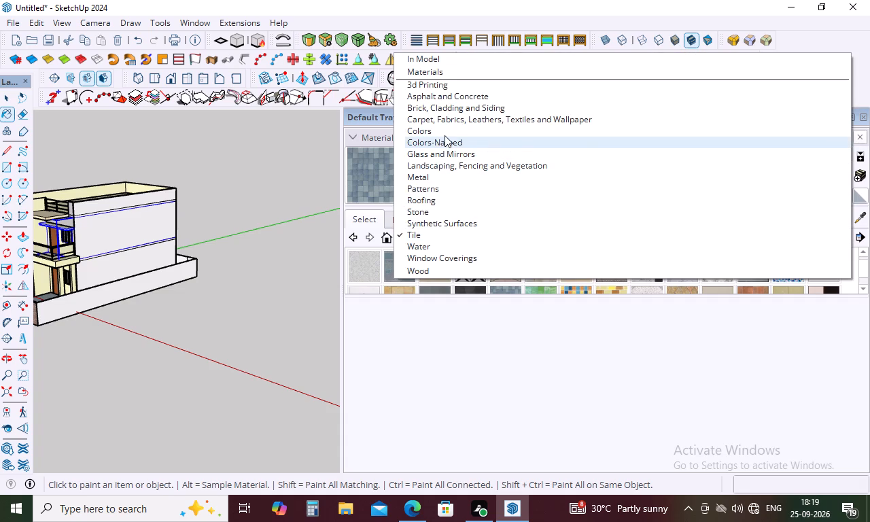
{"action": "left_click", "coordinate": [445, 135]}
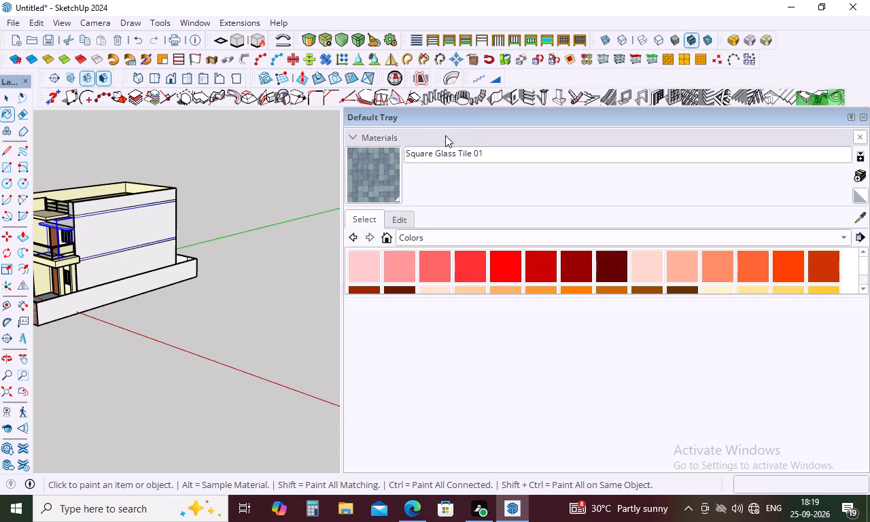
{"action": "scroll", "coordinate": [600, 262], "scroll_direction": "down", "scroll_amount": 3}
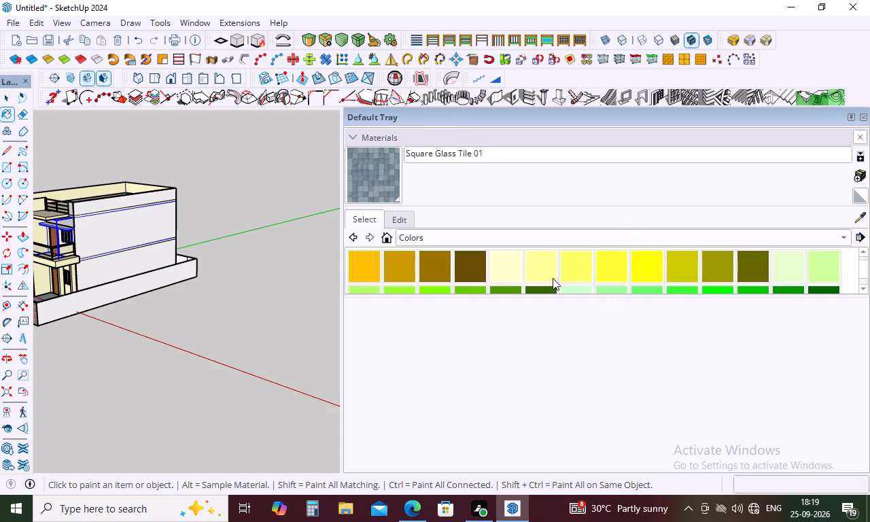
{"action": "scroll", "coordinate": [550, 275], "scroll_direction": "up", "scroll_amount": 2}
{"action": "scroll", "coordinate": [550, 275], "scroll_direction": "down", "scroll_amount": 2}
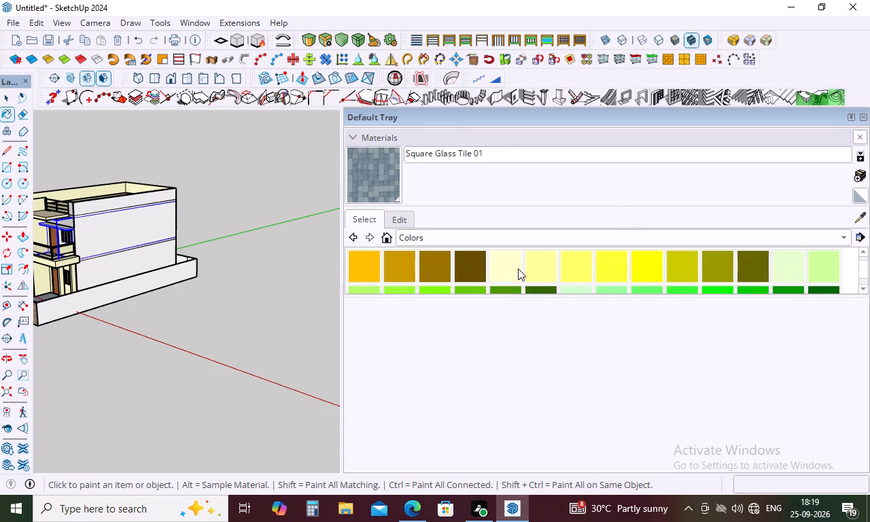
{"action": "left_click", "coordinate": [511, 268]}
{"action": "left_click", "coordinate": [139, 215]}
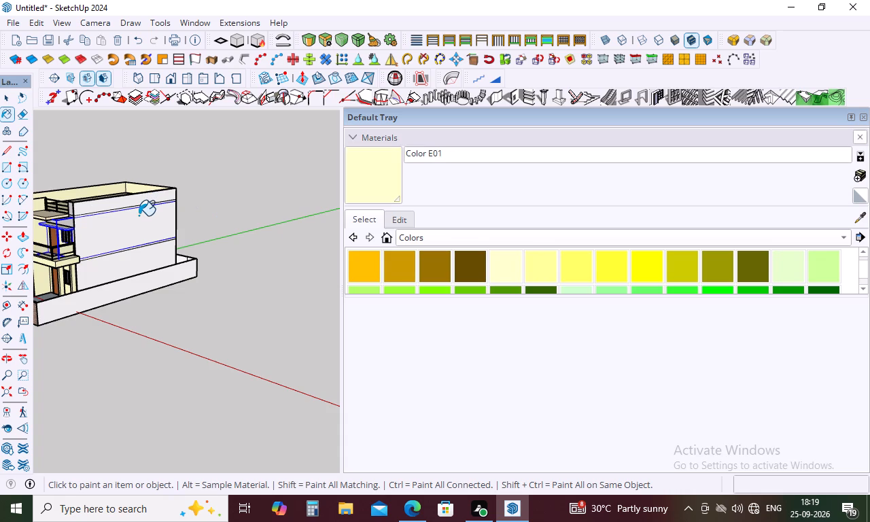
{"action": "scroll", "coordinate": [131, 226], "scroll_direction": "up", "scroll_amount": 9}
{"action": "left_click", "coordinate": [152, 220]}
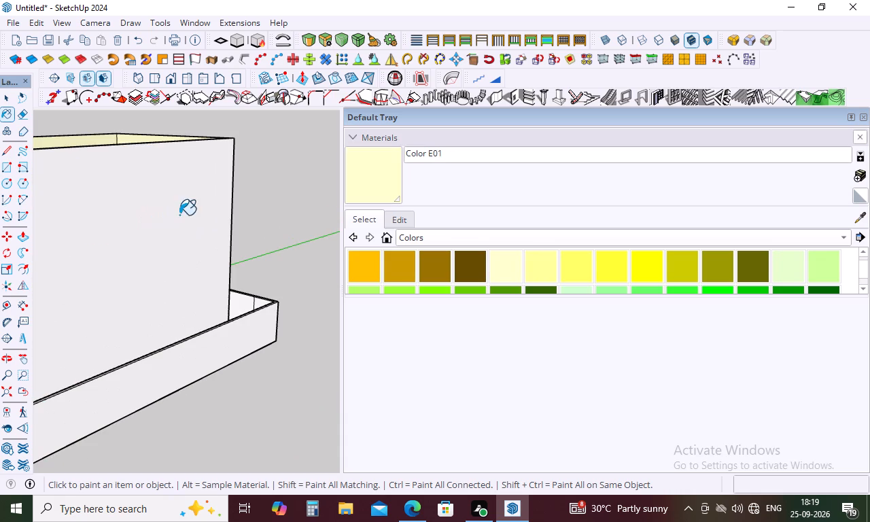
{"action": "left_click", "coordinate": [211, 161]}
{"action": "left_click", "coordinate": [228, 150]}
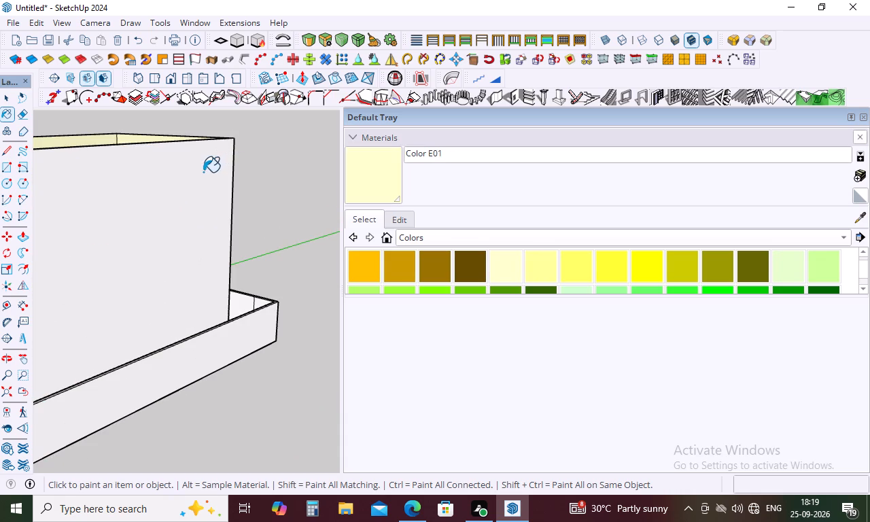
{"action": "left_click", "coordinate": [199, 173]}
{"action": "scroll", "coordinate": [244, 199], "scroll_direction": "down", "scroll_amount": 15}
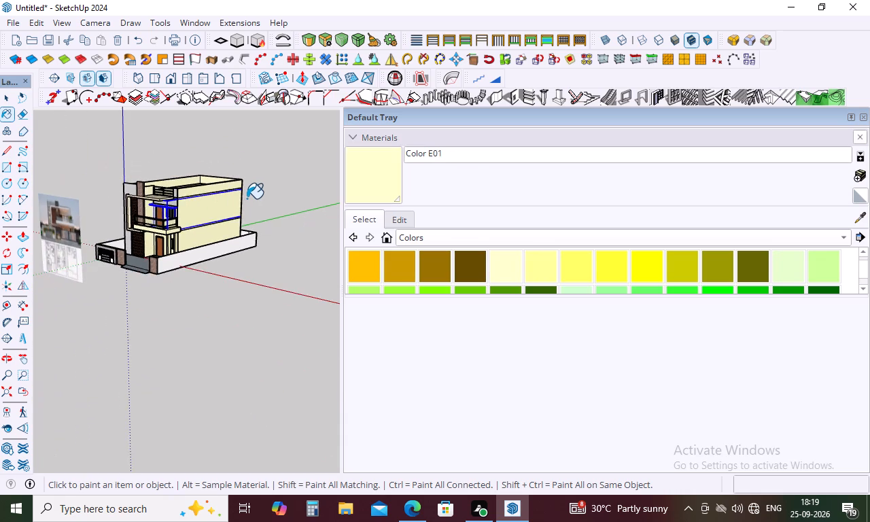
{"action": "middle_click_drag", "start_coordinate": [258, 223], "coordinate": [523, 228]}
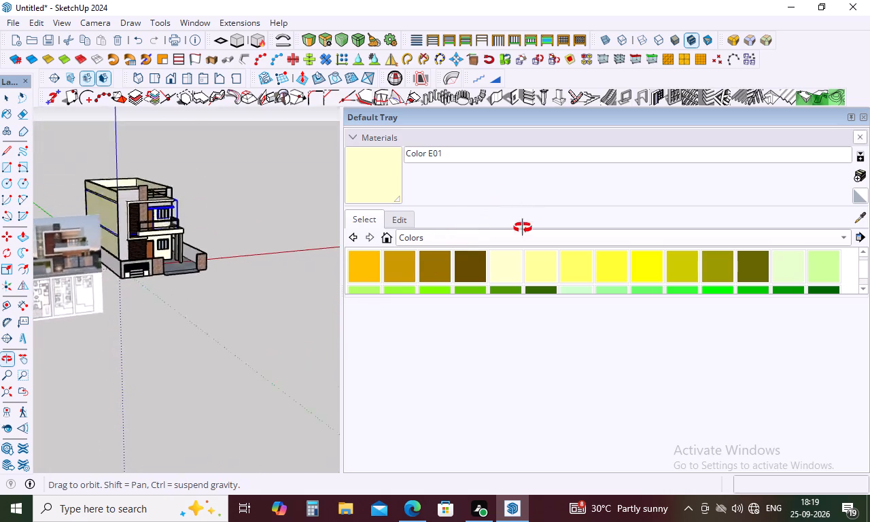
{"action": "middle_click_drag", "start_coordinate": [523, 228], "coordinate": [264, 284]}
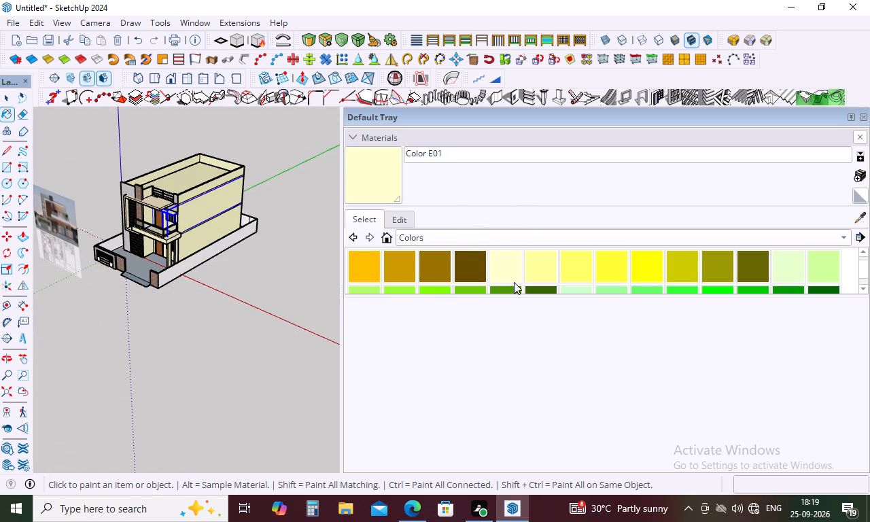
Undo the Color E01 painting and the preceding run of edits to the wall panel group.
{"action": "key", "text": "ctrl+z"}
{"action": "key", "text": "ctrl+z"}
{"action": "key", "text": "ctrl+z"}
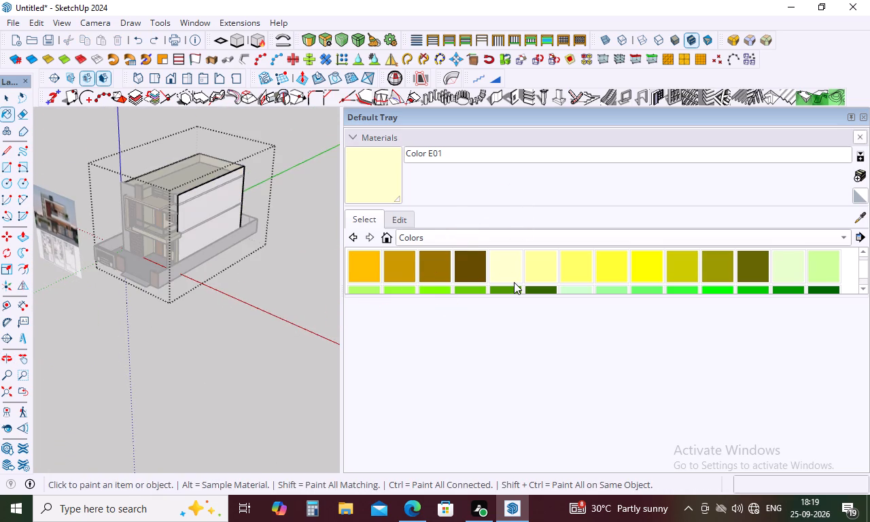
{"action": "key", "text": "ctrl+z"}
{"action": "key", "text": "ctrl+z"}
{"action": "key", "text": "ctrl+z"}
{"action": "key", "text": "ctrl+z"}
{"action": "key", "text": "ctrl+z"}
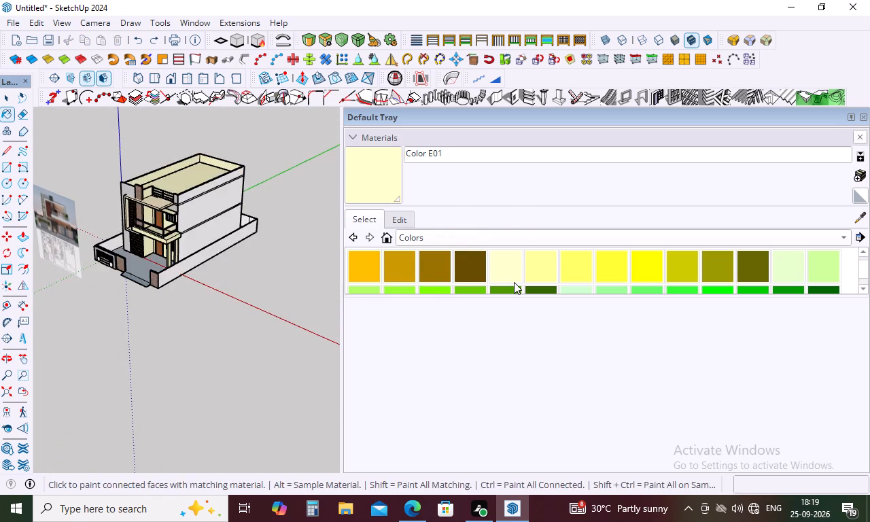
{"action": "key", "text": "ctrl+z"}
{"action": "key", "text": "ctrl+z"}
{"action": "key", "text": "ctrl+z"}
{"action": "key", "text": "ctrl+z"}
{"action": "key", "text": "ctrl+z"}
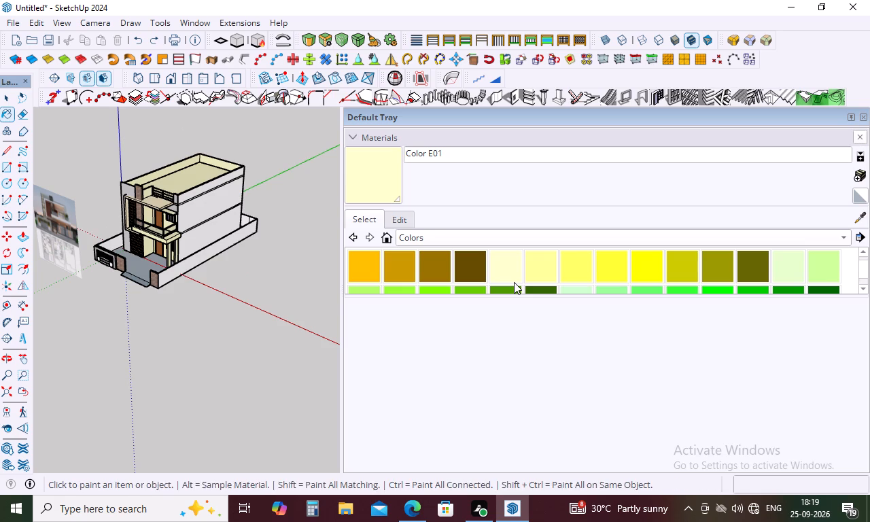
{"action": "key", "text": "ctrl+z"}
{"action": "key", "text": "ctrl+z"}
{"action": "key", "text": "ctrl+z"}
{"action": "key", "text": "ctrl+z"}
{"action": "key", "text": "ctrl+z"}
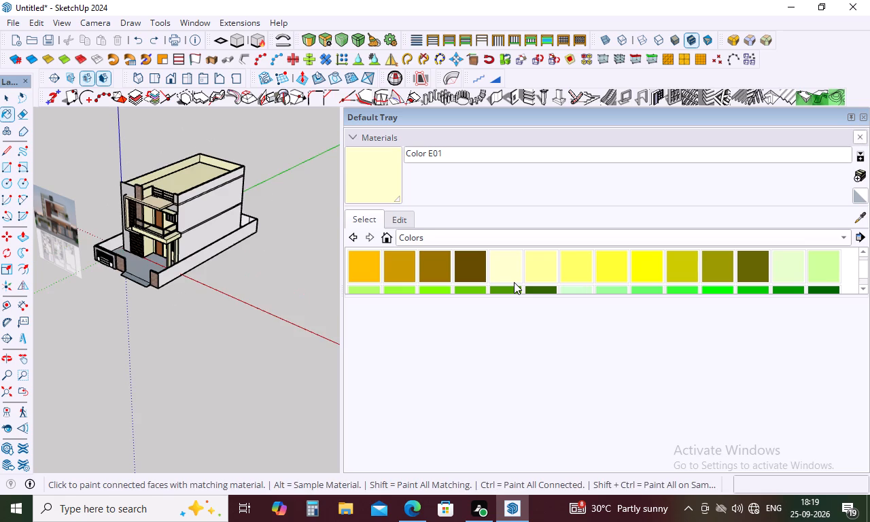
{"action": "key", "text": "ctrl+z"}
{"action": "key", "text": "ctrl+z"}
{"action": "key", "text": "ctrl+z"}
{"action": "key", "text": "ctrl+z"}
{"action": "key", "text": "ctrl+z"}
{"action": "key", "text": "ctrl+z"}
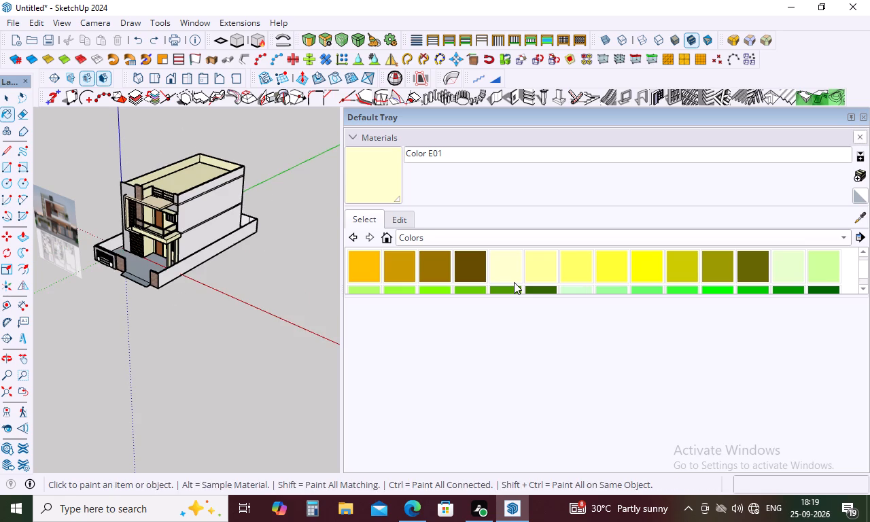
{"action": "key", "text": "ctrl+z"}
{"action": "key", "text": "ctrl+z"}
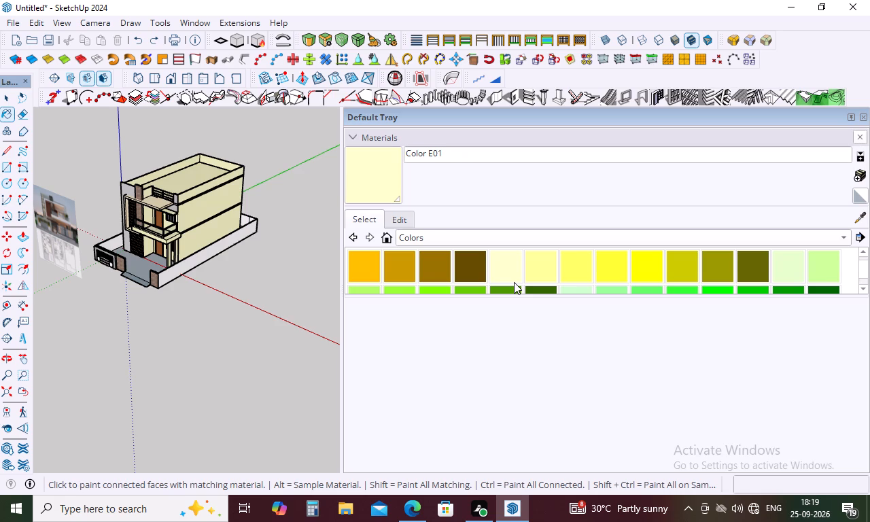
Paint the boundary wall and its connected faces, including the yard floor, with Color E01, and check the result from the front.
{"action": "scroll", "coordinate": [444, 315], "scroll_direction": "down", "scroll_amount": 3}
{"action": "scroll", "coordinate": [275, 294], "scroll_direction": "down", "scroll_amount": 3}
{"action": "middle_click_drag", "start_coordinate": [275, 294], "coordinate": [460, 304]}
{"action": "scroll", "coordinate": [249, 282], "scroll_direction": "up", "scroll_amount": 11}
{"action": "scroll", "coordinate": [234, 269], "scroll_direction": "down", "scroll_amount": 12}
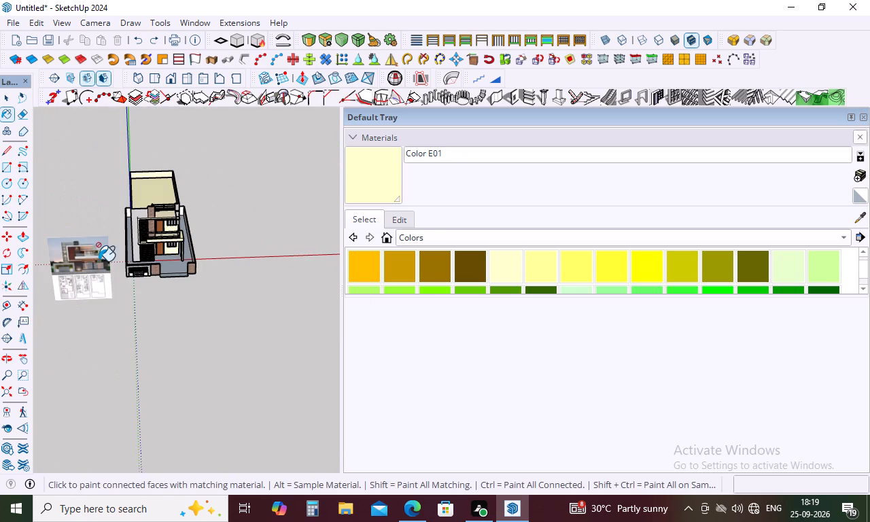
{"action": "middle_click_drag", "start_coordinate": [224, 270], "coordinate": [83, 281]}
{"action": "scroll", "coordinate": [237, 259], "scroll_direction": "up", "scroll_amount": 12}
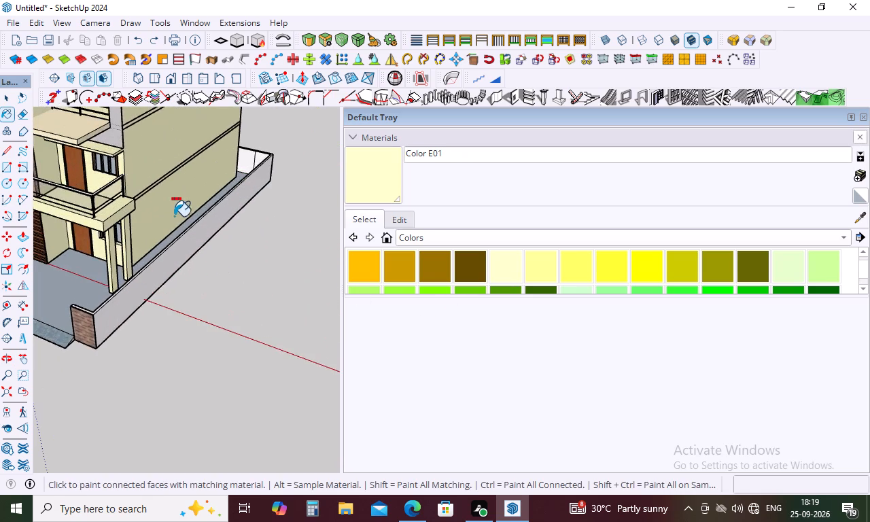
{"action": "scroll", "coordinate": [182, 210], "scroll_direction": "up", "scroll_amount": 5}
{"action": "left_click", "coordinate": [231, 225]}
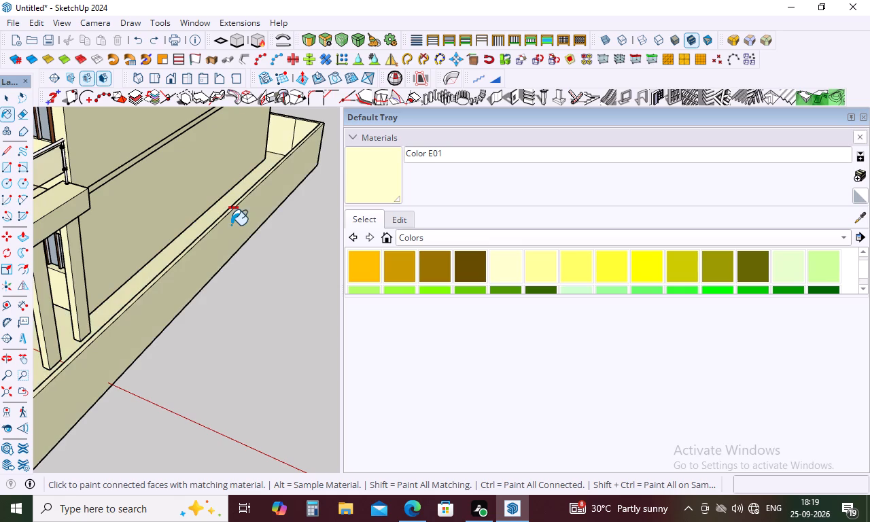
{"action": "scroll", "coordinate": [299, 206], "scroll_direction": "down", "scroll_amount": 11}
{"action": "middle_click_drag", "start_coordinate": [260, 261], "coordinate": [322, 288]}
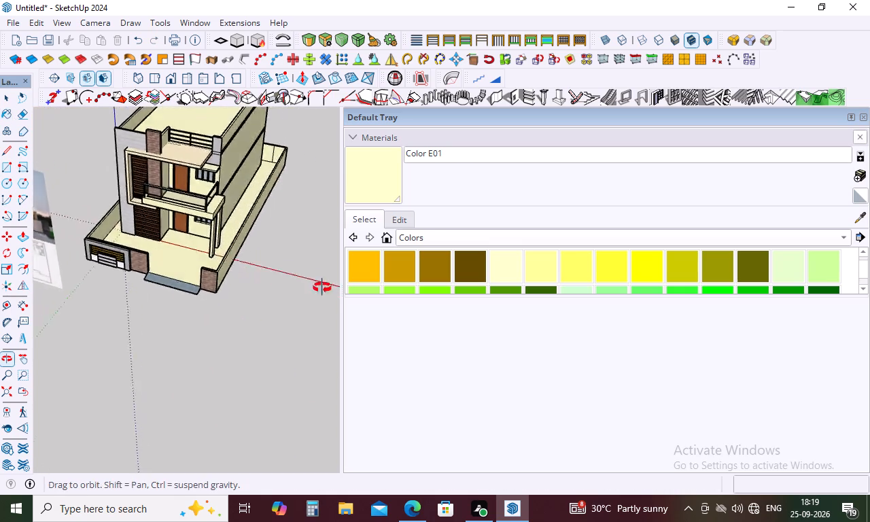
{"action": "middle_click_drag", "start_coordinate": [322, 288], "coordinate": [432, 186]}
{"action": "scroll", "coordinate": [154, 313], "scroll_direction": "up", "scroll_amount": 5}
{"action": "scroll", "coordinate": [244, 294], "scroll_direction": "up", "scroll_amount": 4}
{"action": "scroll", "coordinate": [256, 270], "scroll_direction": "down", "scroll_amount": 5}
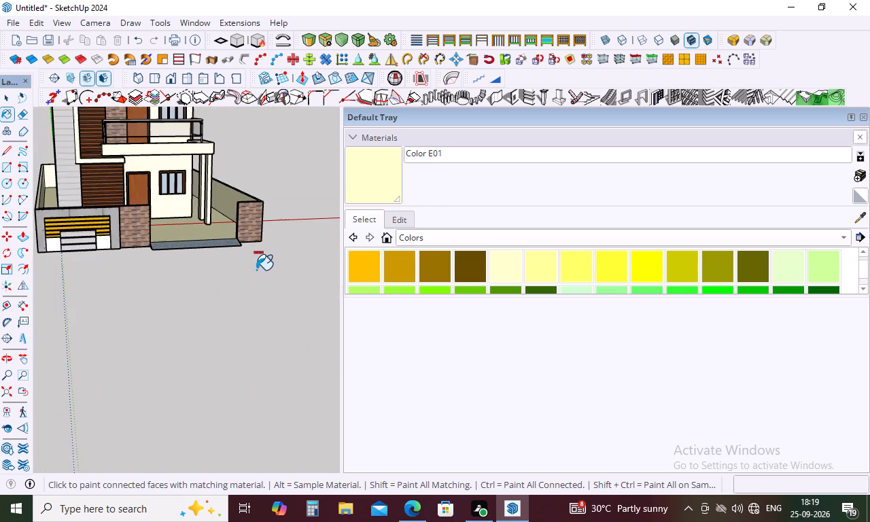
{"action": "key", "text": "space"}
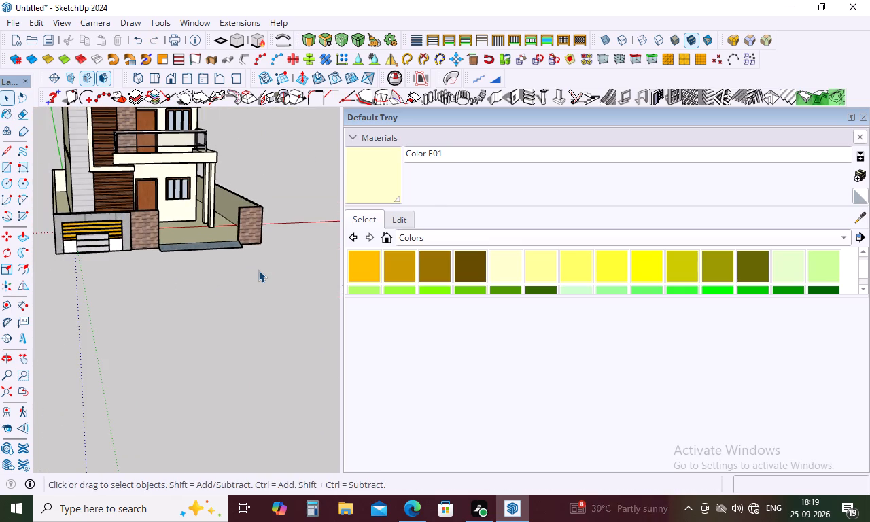
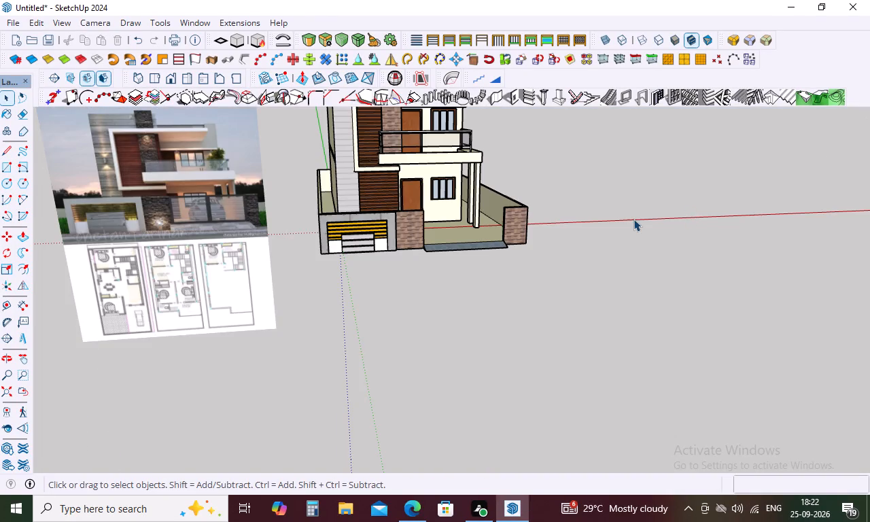
Examine the house's front facade against the reference image beside it.
{"action": "scroll", "coordinate": [633, 219], "scroll_direction": "down", "scroll_amount": 8}
{"action": "middle_click_drag", "start_coordinate": [589, 196], "coordinate": [556, 181]}
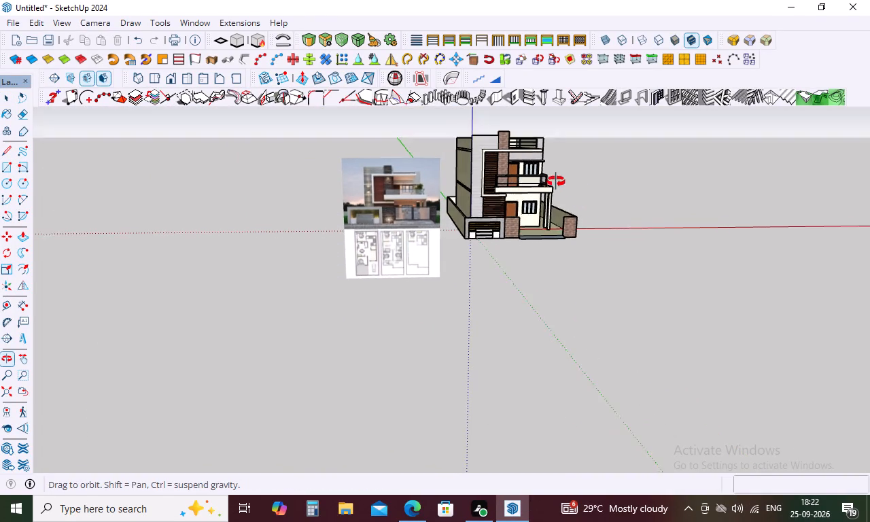
{"action": "middle_click_drag", "start_coordinate": [556, 181], "coordinate": [560, 160]}
{"action": "scroll", "coordinate": [546, 147], "scroll_direction": "up", "scroll_amount": 9}
{"action": "middle_click_drag", "start_coordinate": [640, 129], "coordinate": [595, 130]}
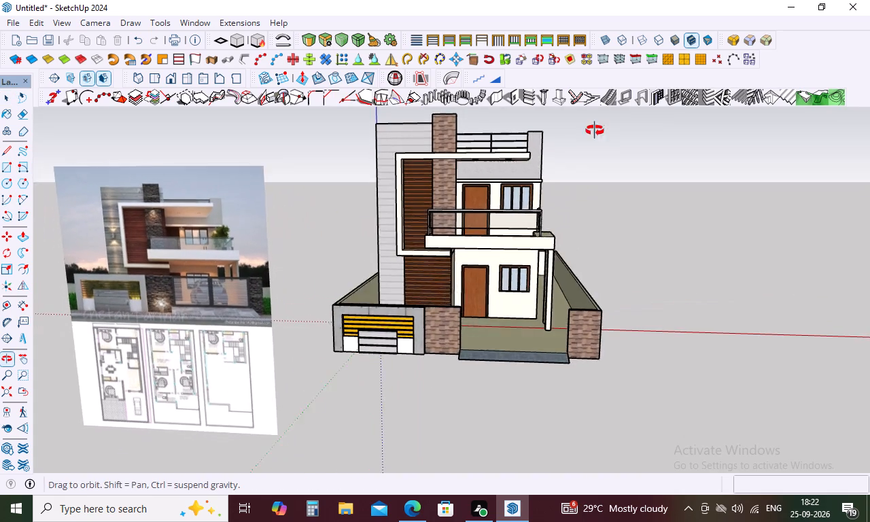
{"action": "middle_click_drag", "start_coordinate": [595, 130], "coordinate": [588, 119]}
{"action": "scroll", "coordinate": [456, 112], "scroll_direction": "up", "scroll_amount": 4}
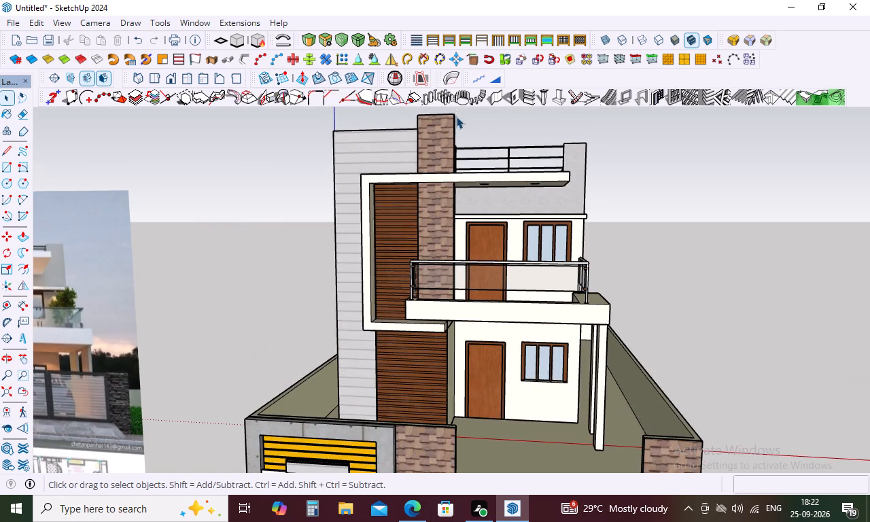
{"action": "scroll", "coordinate": [461, 122], "scroll_direction": "up", "scroll_amount": 3}
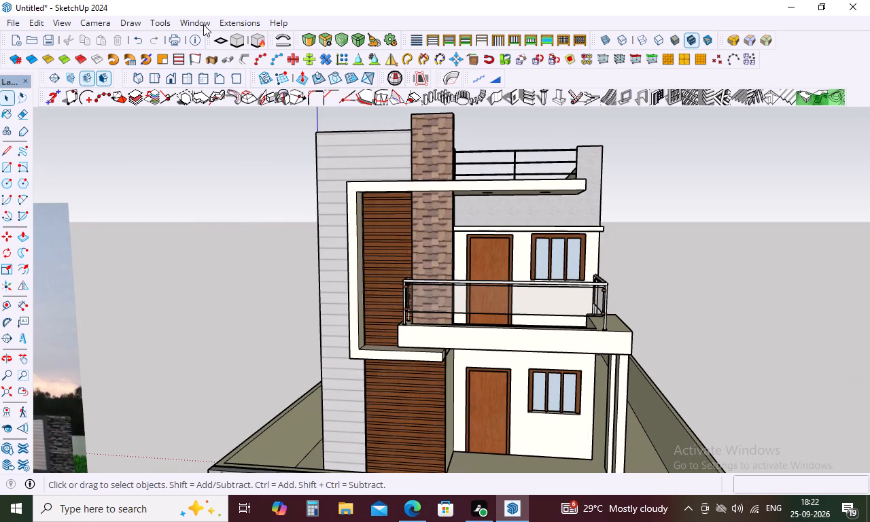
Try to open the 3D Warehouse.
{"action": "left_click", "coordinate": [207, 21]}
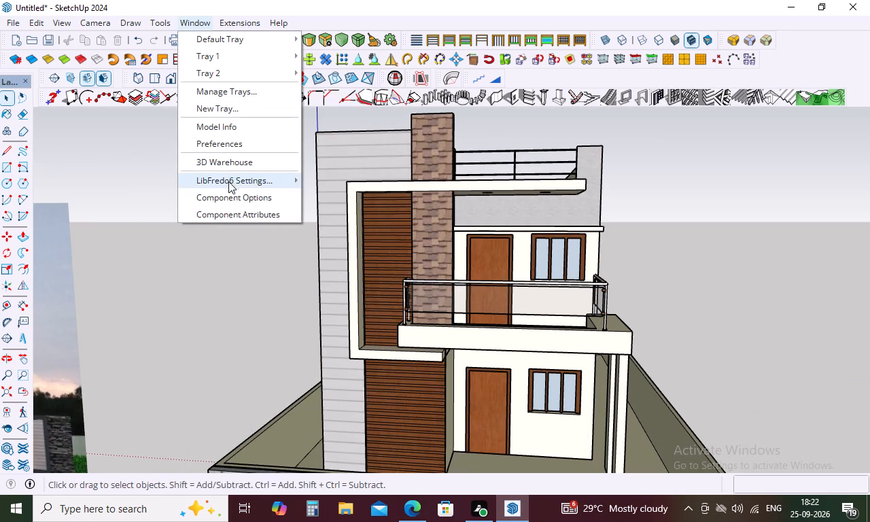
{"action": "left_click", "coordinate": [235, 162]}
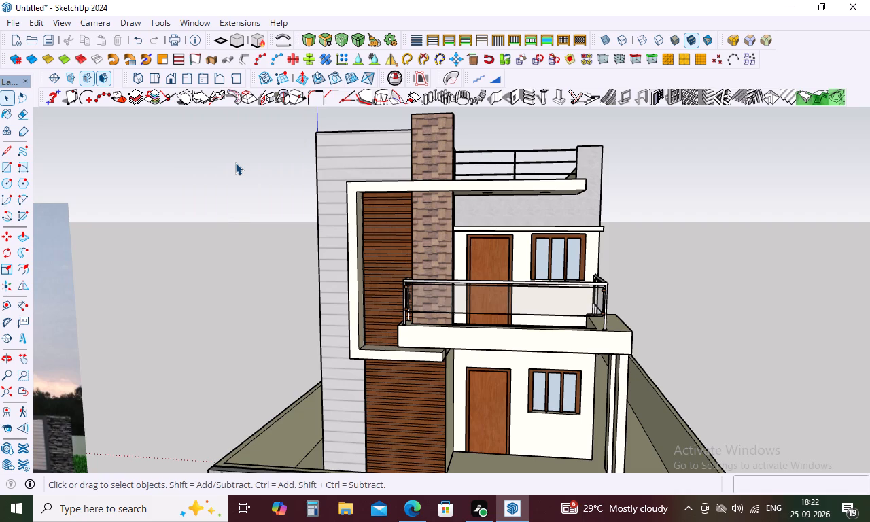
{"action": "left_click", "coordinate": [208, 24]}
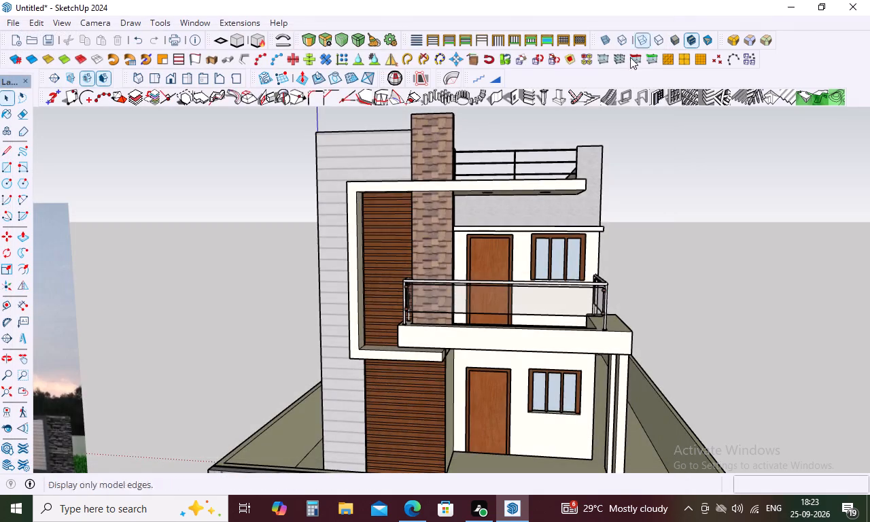
Delete the reference image with the facade photo and floor plans beside the house.
{"action": "scroll", "coordinate": [498, 229], "scroll_direction": "down", "scroll_amount": 11}
{"action": "middle_click_drag", "start_coordinate": [504, 224], "coordinate": [446, 371]}
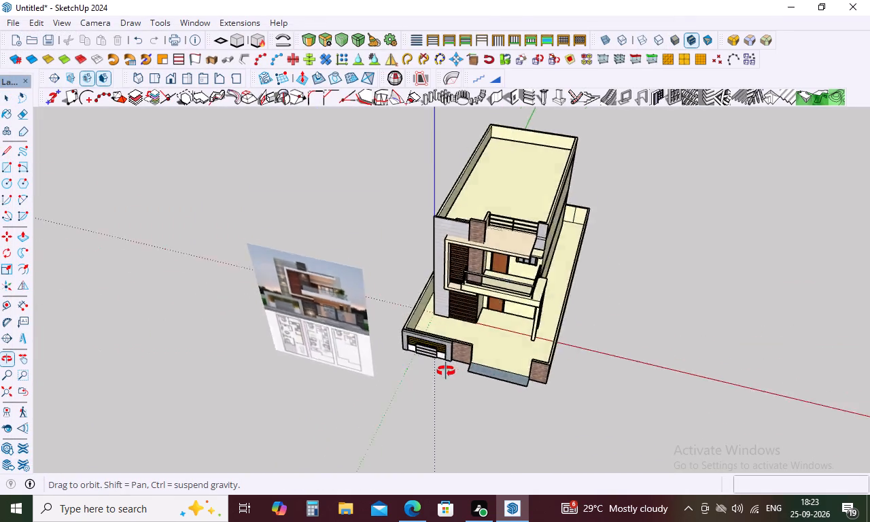
{"action": "middle_click_drag", "start_coordinate": [446, 371], "coordinate": [578, 254]}
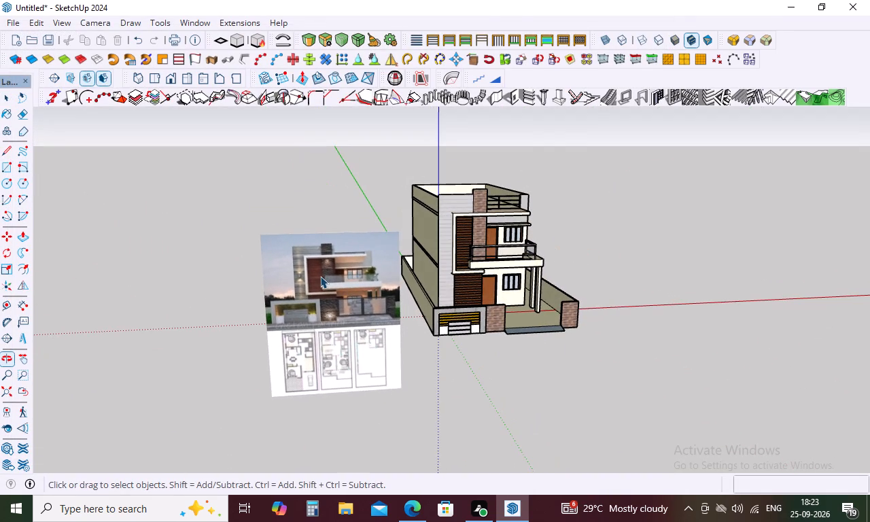
{"action": "left_click", "coordinate": [320, 276]}
{"action": "key", "text": "Delete"}
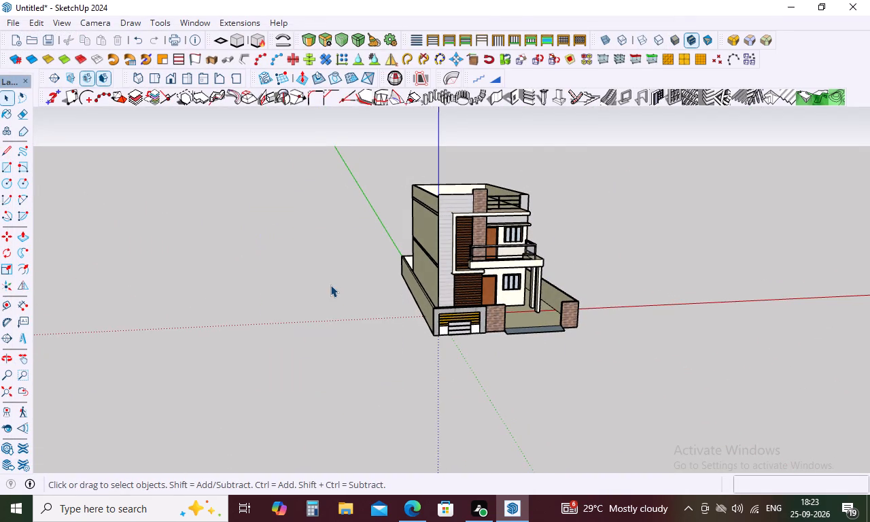
Examine the house's front and side facades from low and high angles.
{"action": "scroll", "coordinate": [342, 283], "scroll_direction": "down", "scroll_amount": 5}
{"action": "middle_click_drag", "start_coordinate": [491, 234], "coordinate": [387, 158]}
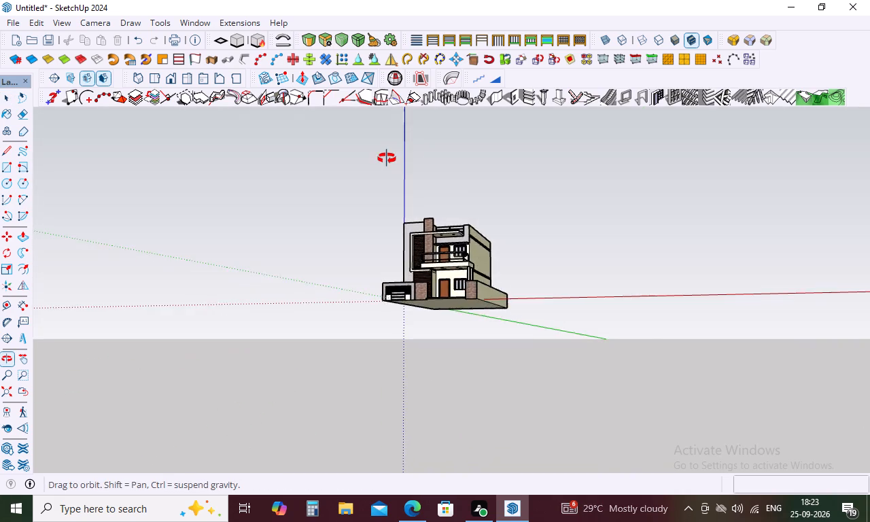
{"action": "middle_click_drag", "start_coordinate": [387, 158], "coordinate": [400, 247]}
{"action": "scroll", "coordinate": [455, 264], "scroll_direction": "up", "scroll_amount": 11}
{"action": "middle_click_drag", "start_coordinate": [478, 285], "coordinate": [571, 147]}
{"action": "scroll", "coordinate": [469, 174], "scroll_direction": "up", "scroll_amount": 3}
{"action": "scroll", "coordinate": [469, 174], "scroll_direction": "down", "scroll_amount": 4}
{"action": "middle_click_drag", "start_coordinate": [469, 175], "coordinate": [456, 218]}
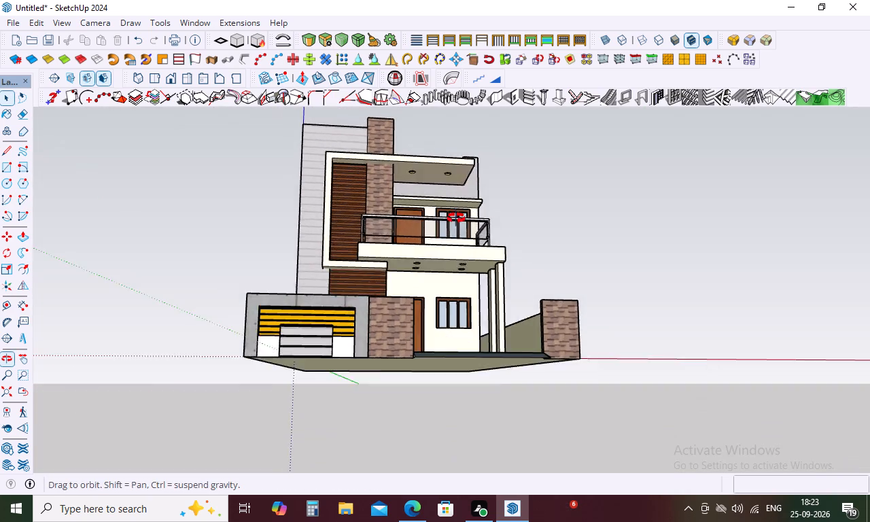
{"action": "middle_click_drag", "start_coordinate": [456, 218], "coordinate": [451, 237]}
{"action": "scroll", "coordinate": [453, 215], "scroll_direction": "up", "scroll_amount": 2}
{"action": "scroll", "coordinate": [453, 215], "scroll_direction": "down", "scroll_amount": 4}
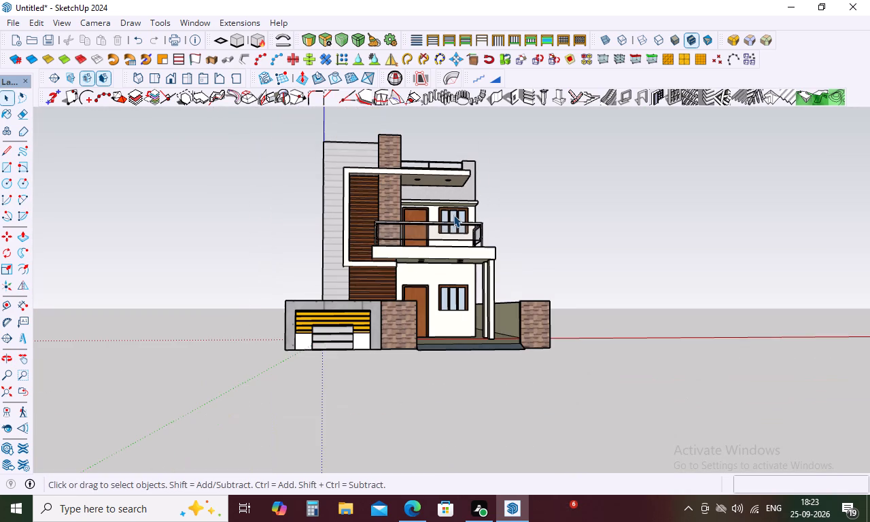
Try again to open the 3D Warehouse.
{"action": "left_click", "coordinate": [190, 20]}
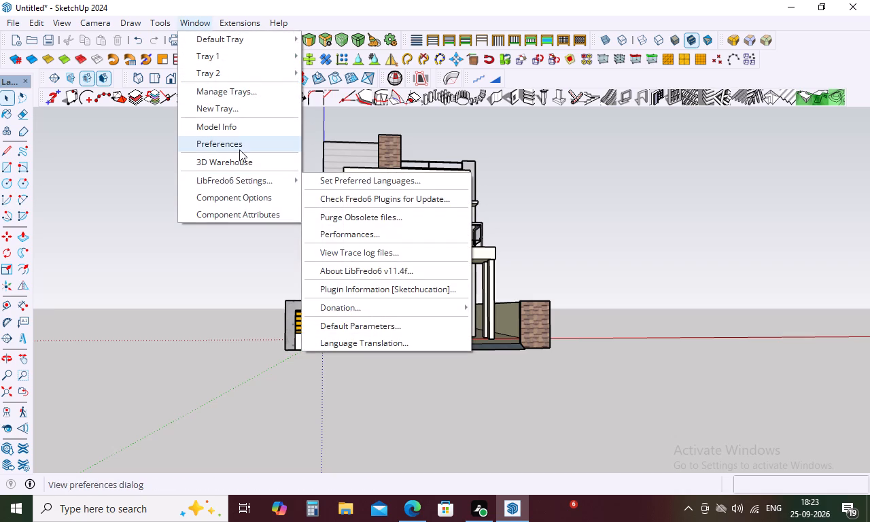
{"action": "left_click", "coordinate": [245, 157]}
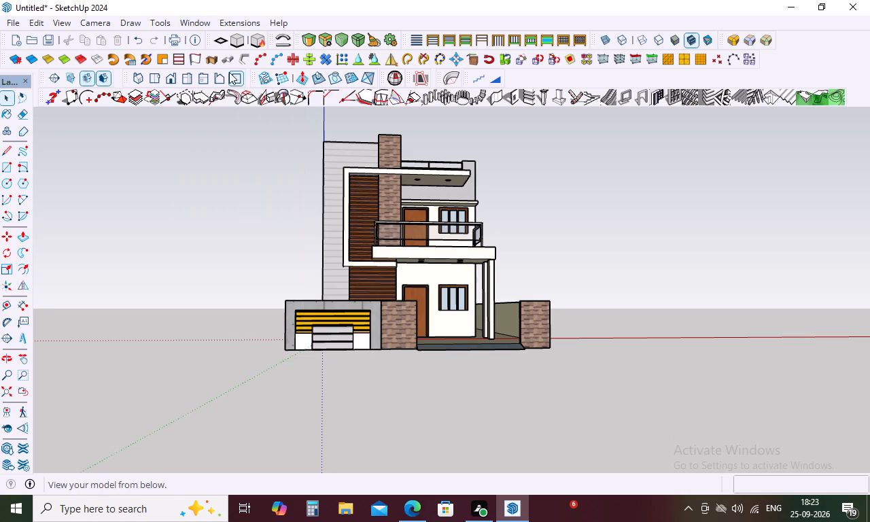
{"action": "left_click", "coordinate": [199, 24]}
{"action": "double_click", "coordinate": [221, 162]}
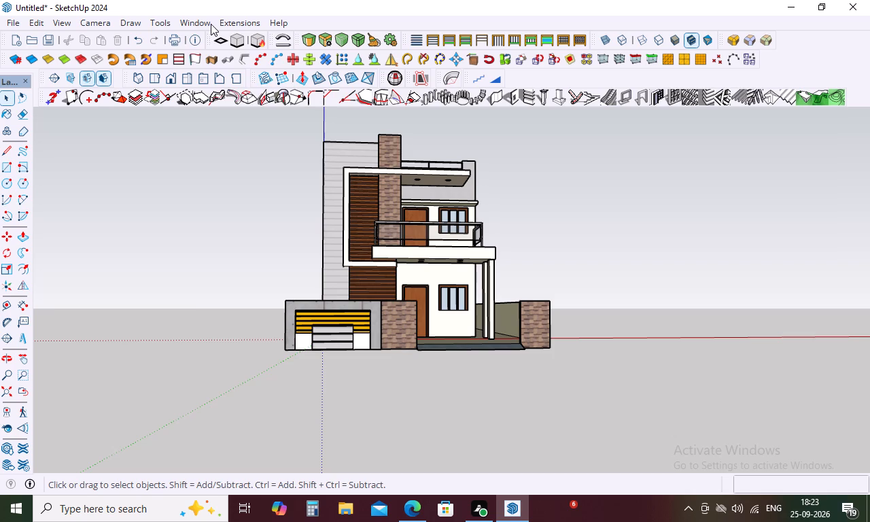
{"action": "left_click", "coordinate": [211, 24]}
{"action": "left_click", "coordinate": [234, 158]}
Save the model in the Documents folder as a SketchUp file named exterior4.
{"action": "key", "text": "ctrl+s"}
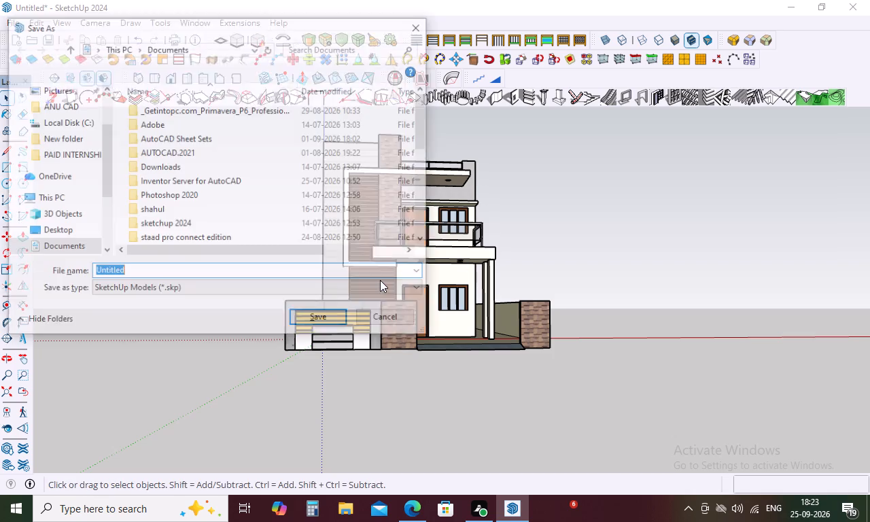
{"action": "key", "text": "BackSpace"}
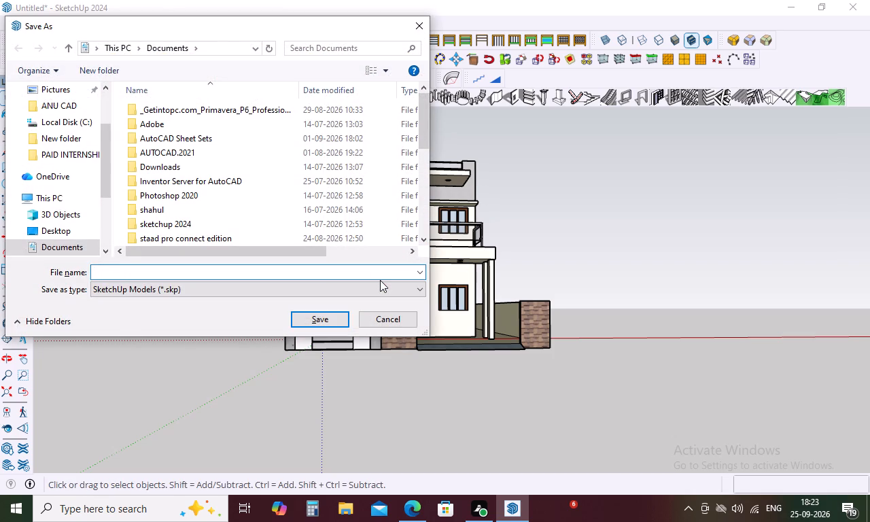
{"action": "key", "text": "e"}
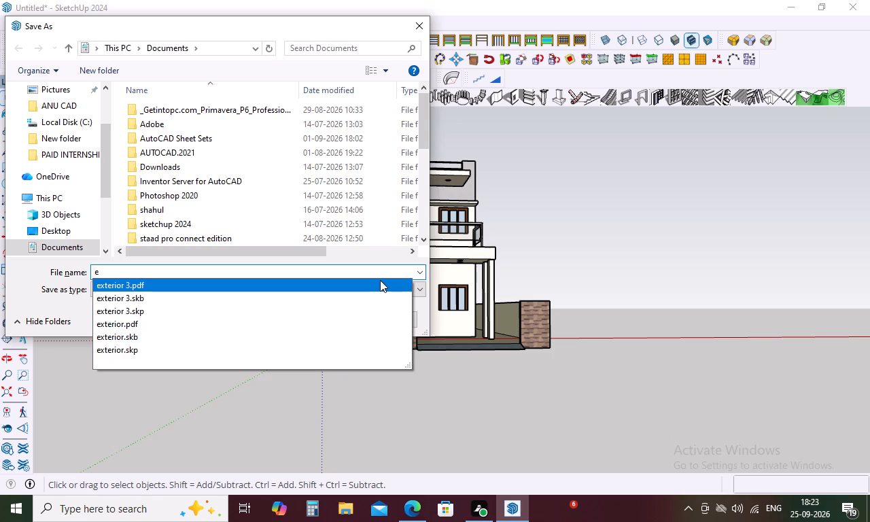
{"action": "type", "text": "xter"}
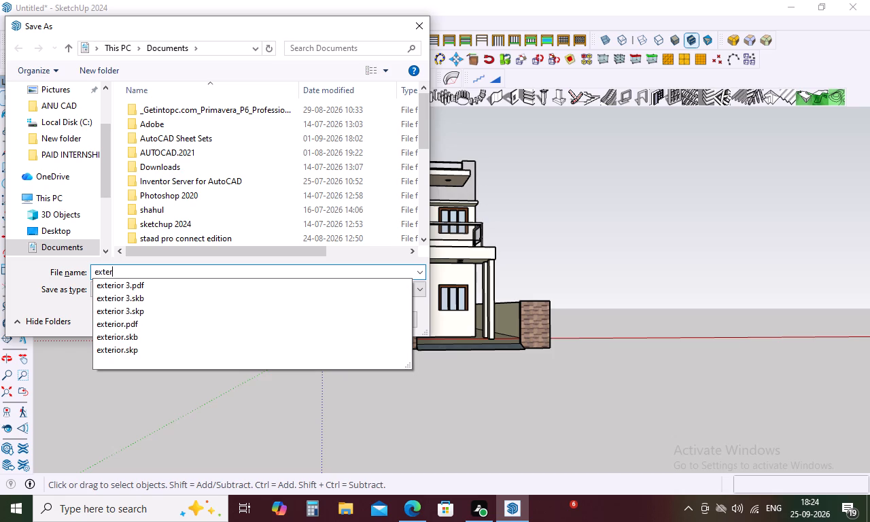
{"action": "type", "text": "io"}
{"action": "type", "text": "r4"}
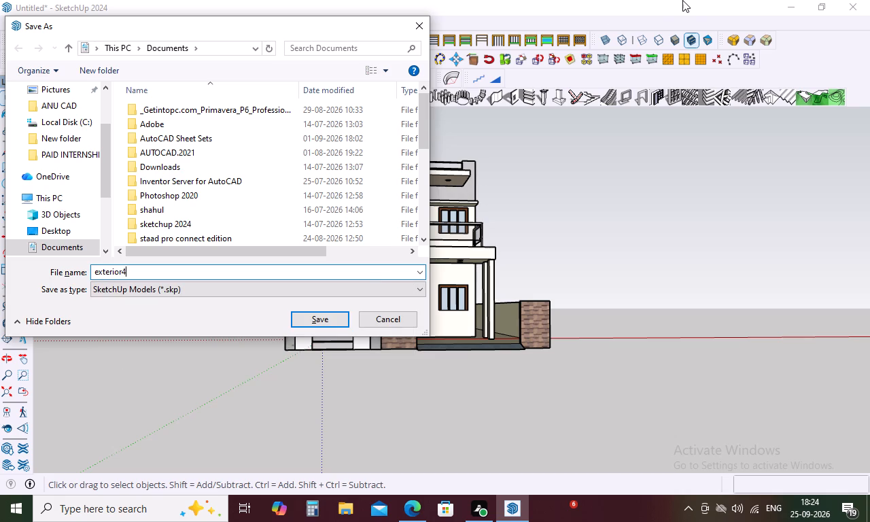
{"action": "left_click", "coordinate": [339, 318]}
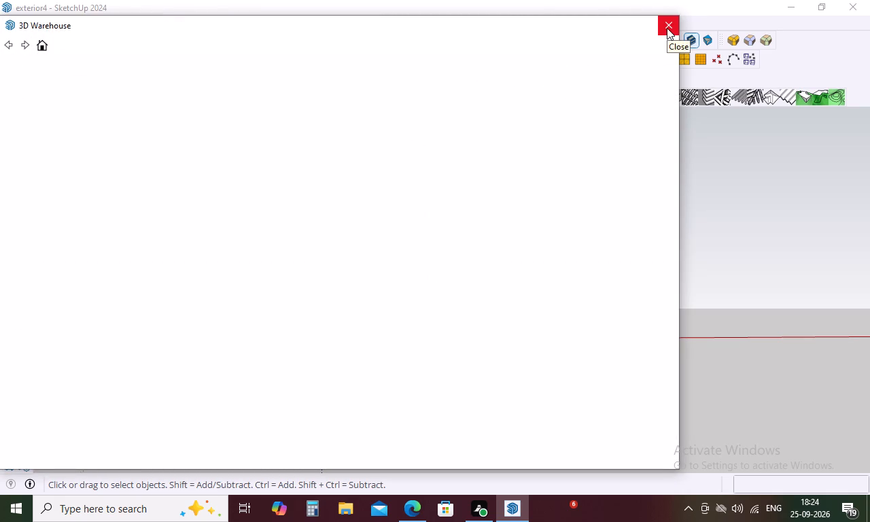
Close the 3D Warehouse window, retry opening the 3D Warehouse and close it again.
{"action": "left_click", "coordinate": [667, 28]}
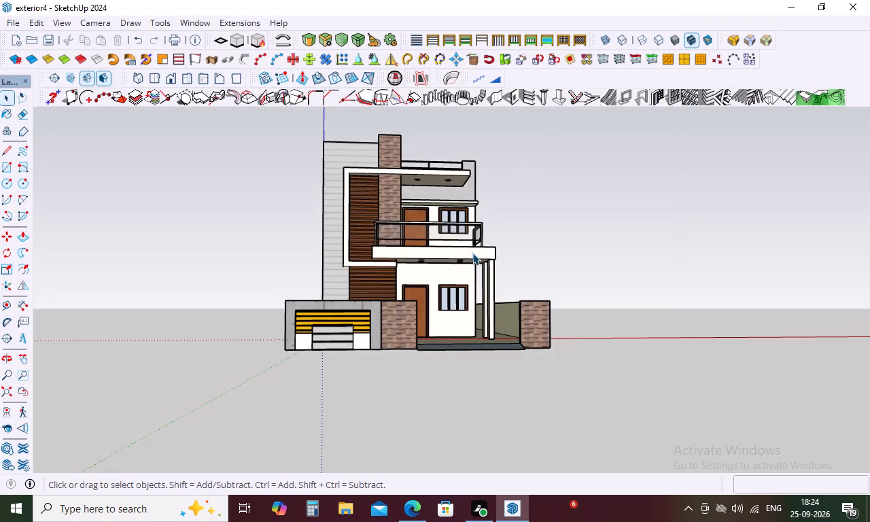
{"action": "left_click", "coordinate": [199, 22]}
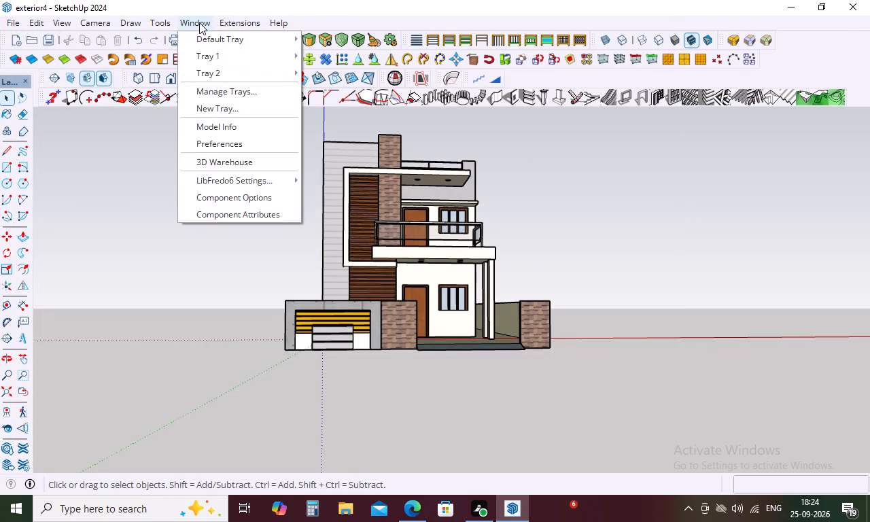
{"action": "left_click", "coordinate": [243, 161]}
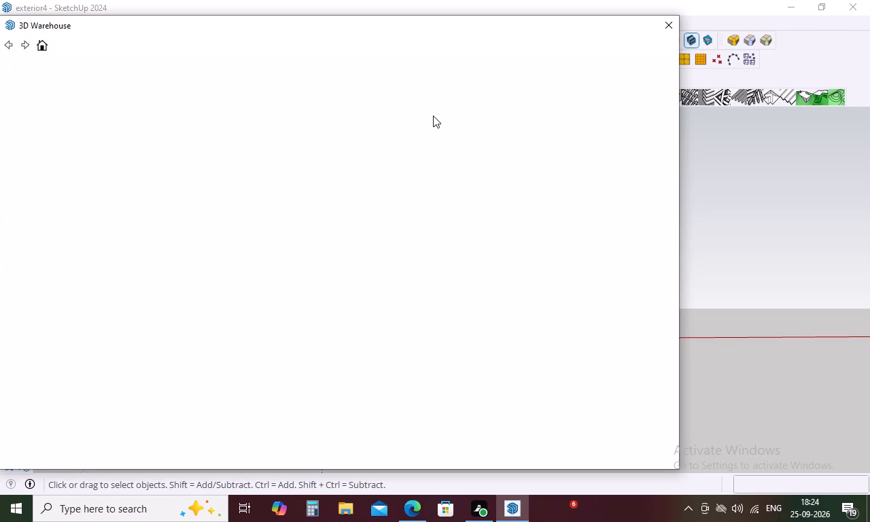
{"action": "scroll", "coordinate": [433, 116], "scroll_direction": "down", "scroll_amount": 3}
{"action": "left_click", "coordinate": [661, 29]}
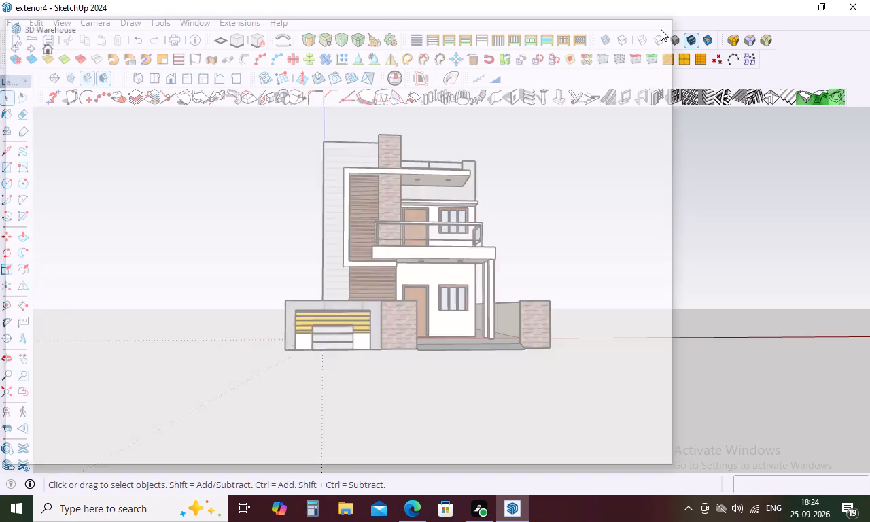
Examine the round ceiling lights under the roof slab and balcony, and the balcony and roof from above and below.
{"action": "scroll", "coordinate": [504, 170], "scroll_direction": "down", "scroll_amount": 5}
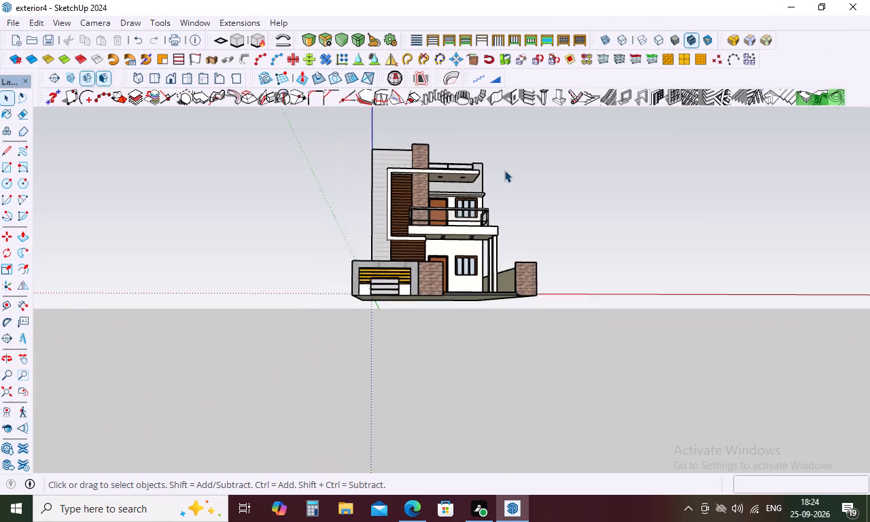
{"action": "scroll", "coordinate": [504, 166], "scroll_direction": "up", "scroll_amount": 2}
{"action": "middle_click_drag", "start_coordinate": [504, 166], "coordinate": [474, 82]}
{"action": "scroll", "coordinate": [445, 178], "scroll_direction": "up", "scroll_amount": 6}
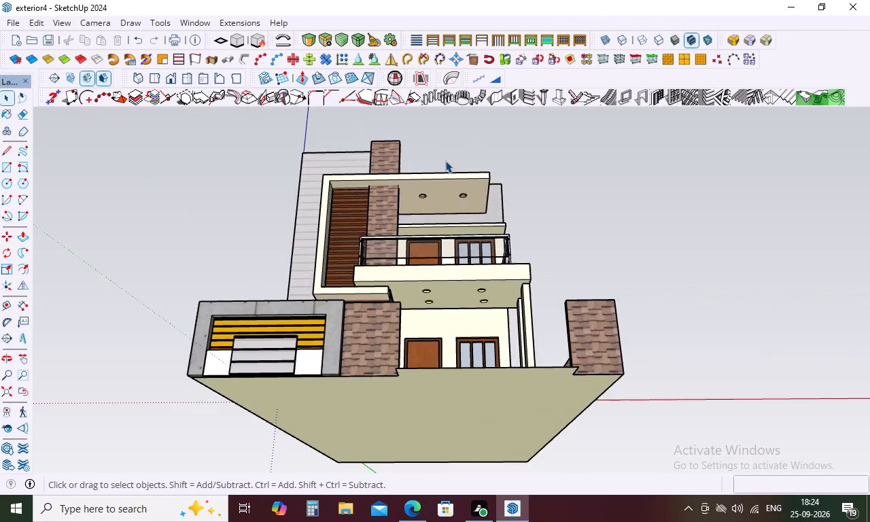
{"action": "scroll", "coordinate": [445, 160], "scroll_direction": "up", "scroll_amount": 17}
{"action": "scroll", "coordinate": [453, 176], "scroll_direction": "down", "scroll_amount": 4}
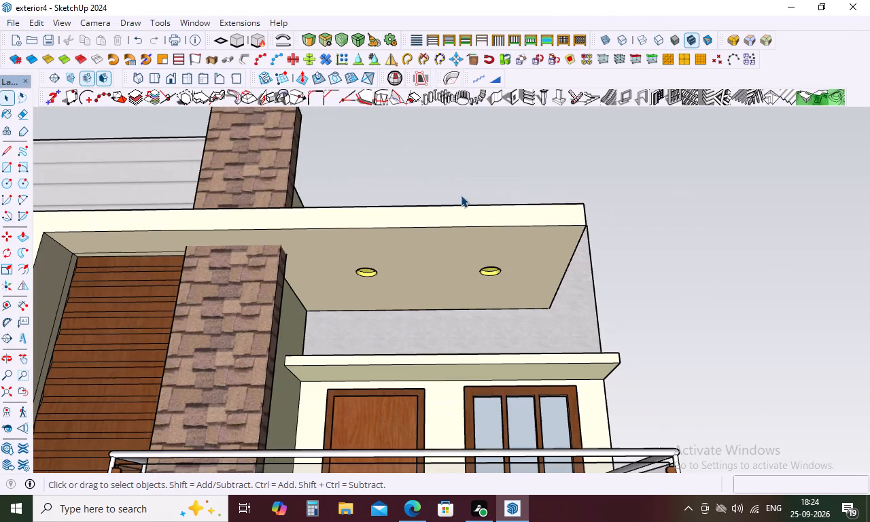
{"action": "middle_click_drag", "start_coordinate": [456, 216], "coordinate": [493, 8]}
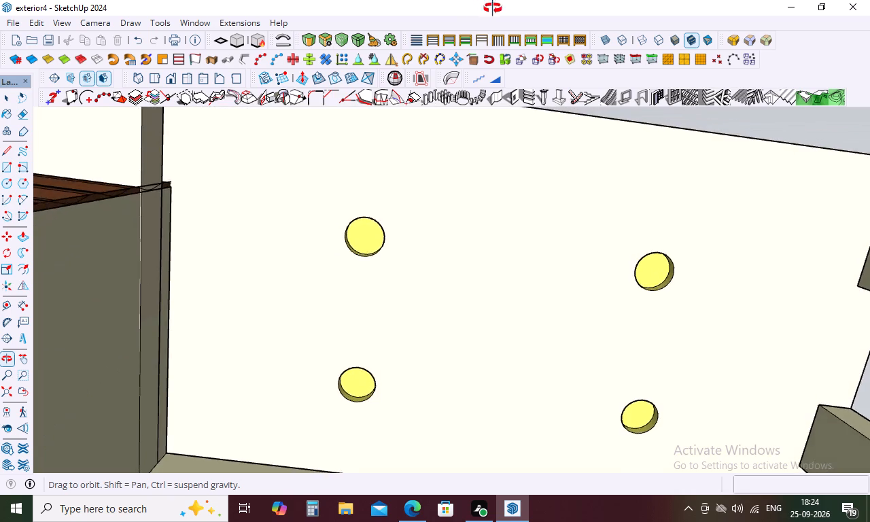
{"action": "middle_click_drag", "start_coordinate": [493, 8], "coordinate": [449, 244]}
{"action": "scroll", "coordinate": [442, 159], "scroll_direction": "down", "scroll_amount": 6}
{"action": "middle_click_drag", "start_coordinate": [541, 234], "coordinate": [541, 311]}
{"action": "scroll", "coordinate": [541, 243], "scroll_direction": "down", "scroll_amount": 1}
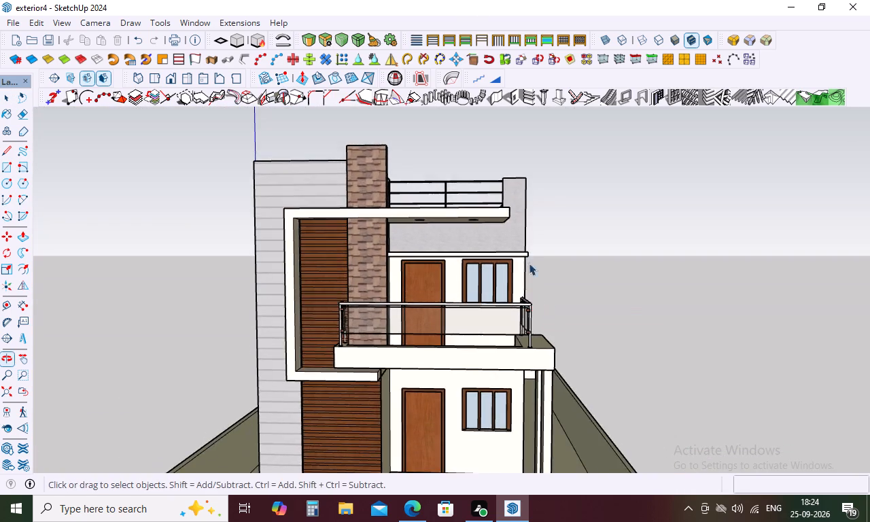
{"action": "scroll", "coordinate": [521, 192], "scroll_direction": "down", "scroll_amount": 7}
{"action": "scroll", "coordinate": [540, 288], "scroll_direction": "up", "scroll_amount": 6}
{"action": "middle_click_drag", "start_coordinate": [491, 197], "coordinate": [483, 304]}
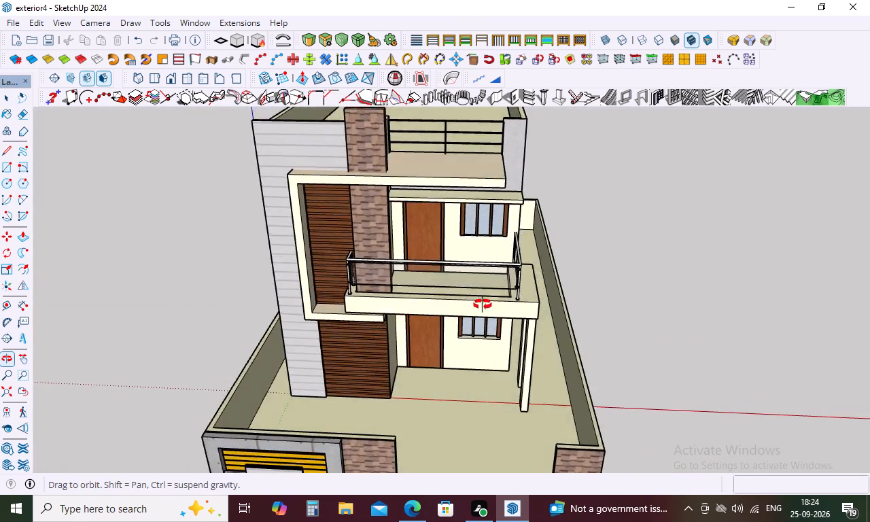
{"action": "middle_click_drag", "start_coordinate": [483, 304], "coordinate": [332, 121]}
{"action": "scroll", "coordinate": [587, 99], "scroll_direction": "down", "scroll_amount": 1}
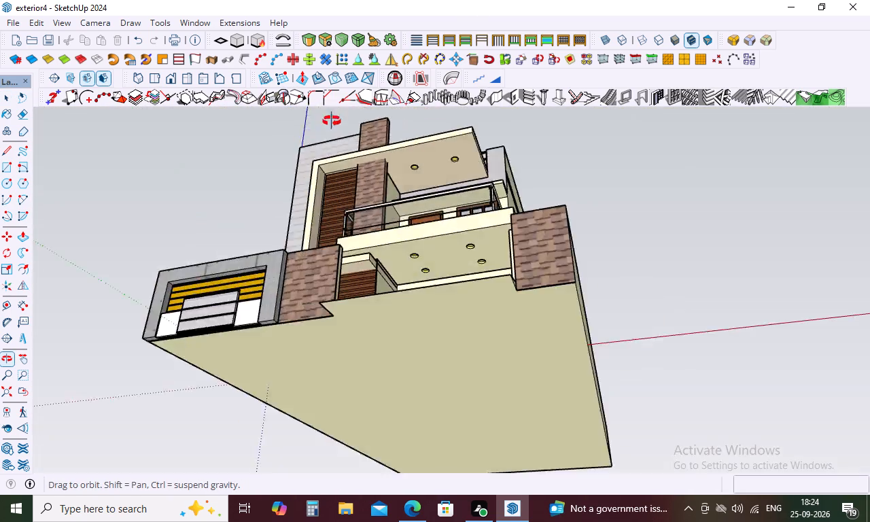
Examine the house from above, below and the front, including the balcony door and window, the entrance and the boundary wall.
{"action": "middle_click_drag", "start_coordinate": [332, 121], "coordinate": [325, 474]}
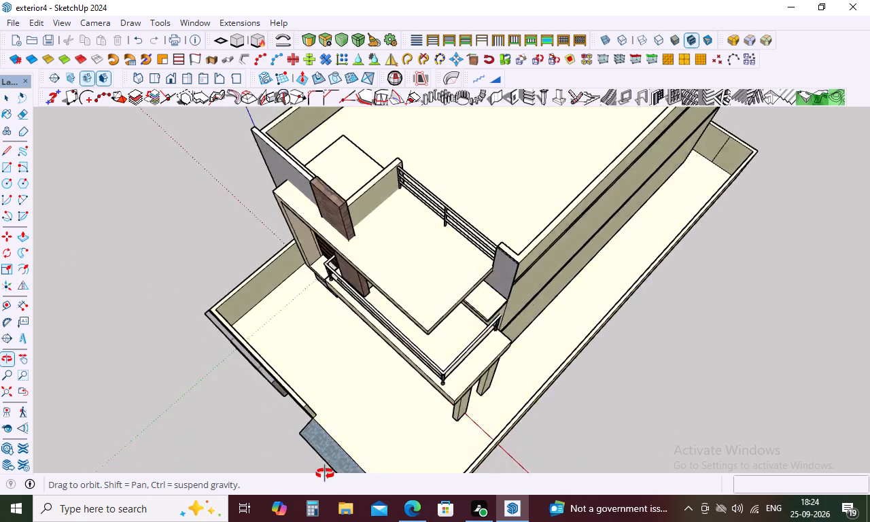
{"action": "middle_click_drag", "start_coordinate": [325, 474], "coordinate": [379, 478]}
{"action": "scroll", "coordinate": [181, 269], "scroll_direction": "down", "scroll_amount": 5}
{"action": "middle_click_drag", "start_coordinate": [363, 273], "coordinate": [513, 226]}
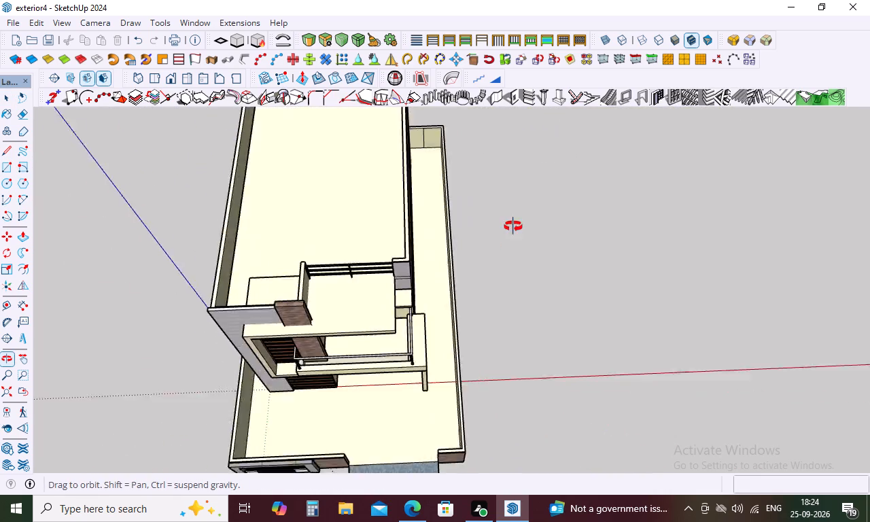
{"action": "middle_click_drag", "start_coordinate": [513, 226], "coordinate": [540, 80]}
{"action": "scroll", "coordinate": [368, 289], "scroll_direction": "up", "scroll_amount": 13}
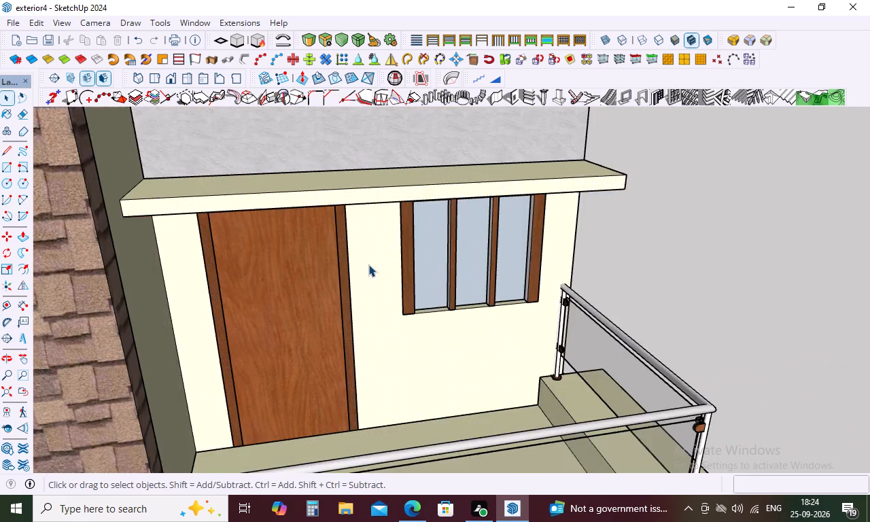
{"action": "scroll", "coordinate": [368, 264], "scroll_direction": "up", "scroll_amount": 3}
{"action": "scroll", "coordinate": [370, 262], "scroll_direction": "down", "scroll_amount": 13}
{"action": "middle_click_drag", "start_coordinate": [455, 330], "coordinate": [398, 216]}
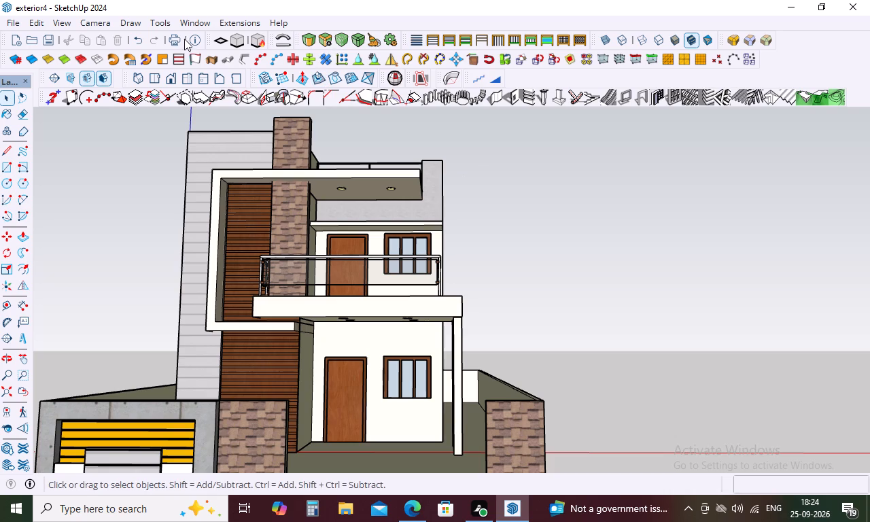
{"action": "scroll", "coordinate": [308, 228], "scroll_direction": "down", "scroll_amount": 6}
{"action": "middle_click_drag", "start_coordinate": [321, 239], "coordinate": [341, 301]}
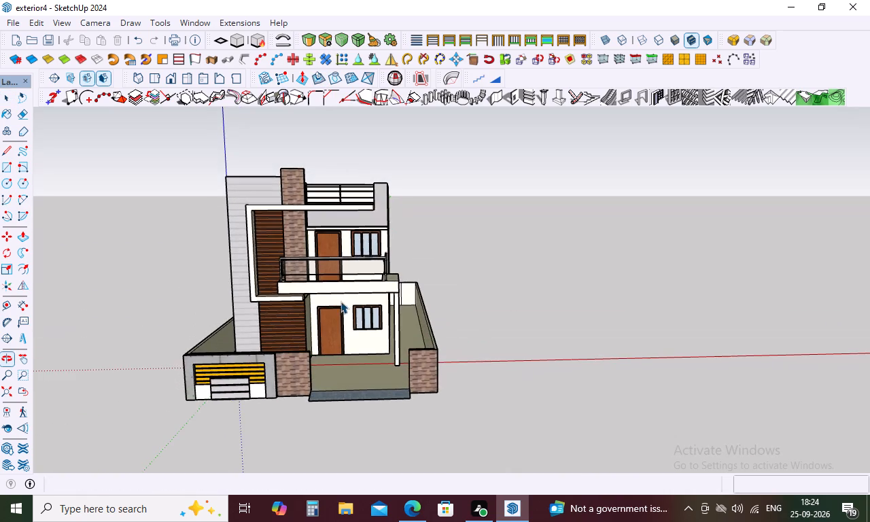
{"action": "scroll", "coordinate": [275, 389], "scroll_direction": "up", "scroll_amount": 18}
{"action": "middle_click_drag", "start_coordinate": [300, 332], "coordinate": [161, 394]}
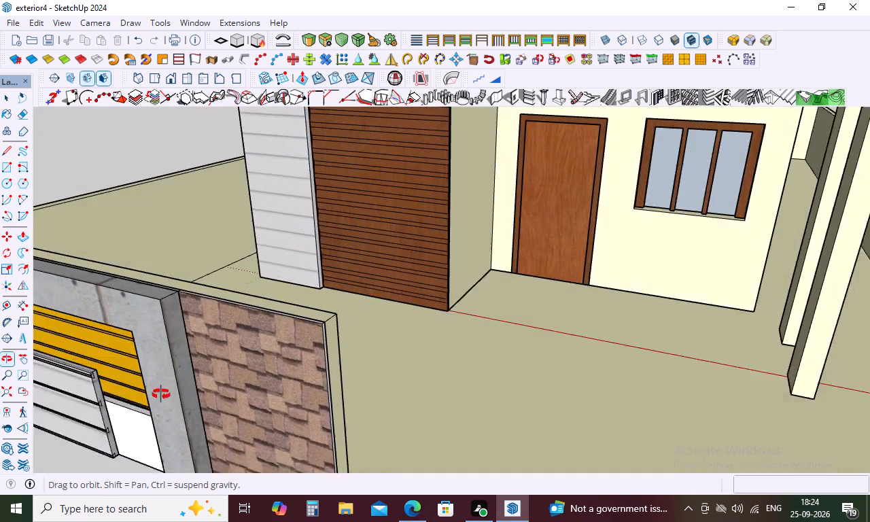
{"action": "middle_click_drag", "start_coordinate": [161, 394], "coordinate": [364, 349]}
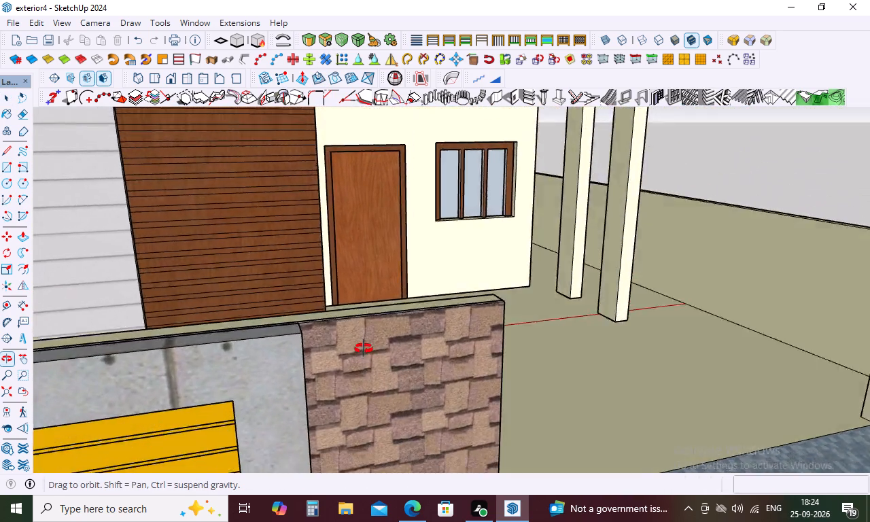
{"action": "middle_click_drag", "start_coordinate": [364, 349], "coordinate": [320, 256]}
{"action": "scroll", "coordinate": [319, 239], "scroll_direction": "up", "scroll_amount": 1}
{"action": "scroll", "coordinate": [319, 233], "scroll_direction": "down", "scroll_amount": 12}
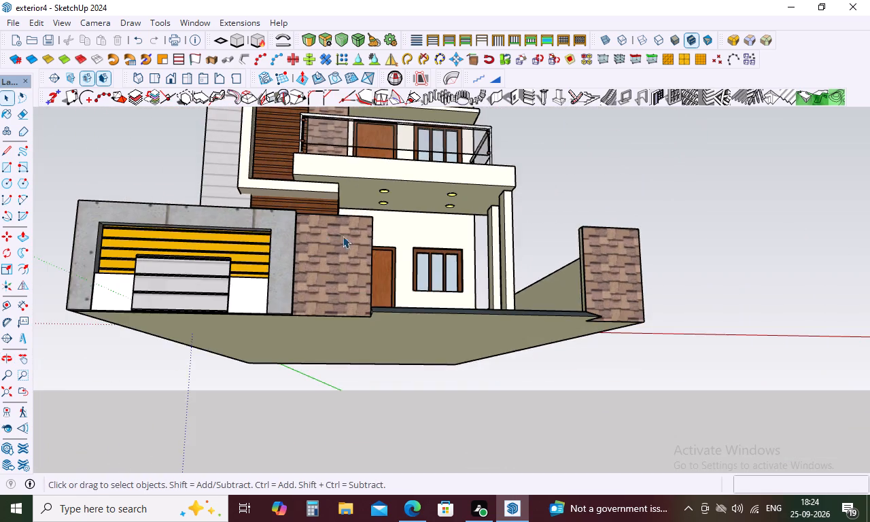
{"action": "middle_click_drag", "start_coordinate": [362, 238], "coordinate": [327, 289]}
{"action": "scroll", "coordinate": [354, 252], "scroll_direction": "down", "scroll_amount": 5}
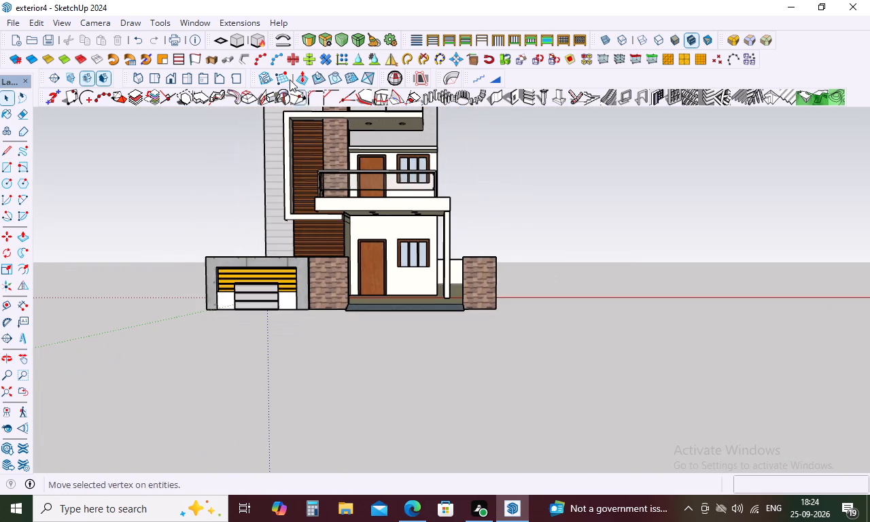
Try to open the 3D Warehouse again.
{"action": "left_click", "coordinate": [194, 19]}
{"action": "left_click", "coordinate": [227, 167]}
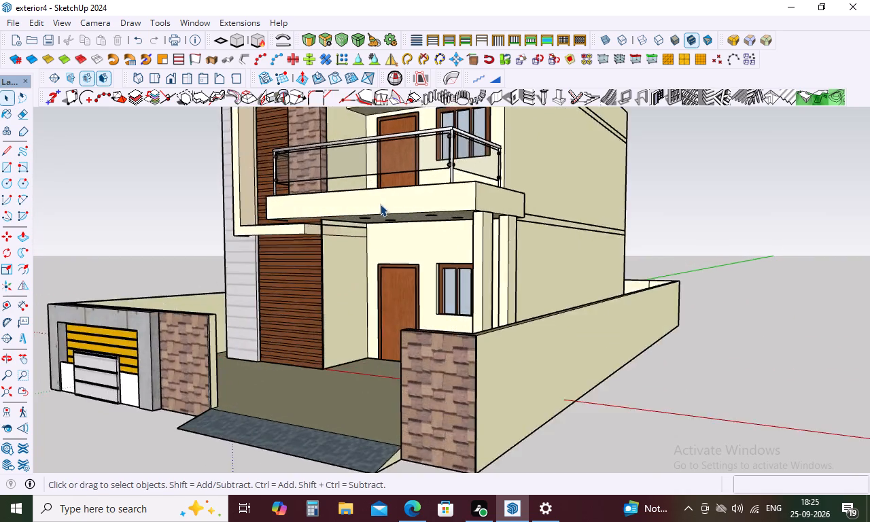
Open the white facade frame for editing and push the end face of its lower arm beneath the balcony in by 15/16".
{"action": "scroll", "coordinate": [380, 204], "scroll_direction": "up", "scroll_amount": 11}
{"action": "middle_click_drag", "start_coordinate": [365, 254], "coordinate": [234, 250]}
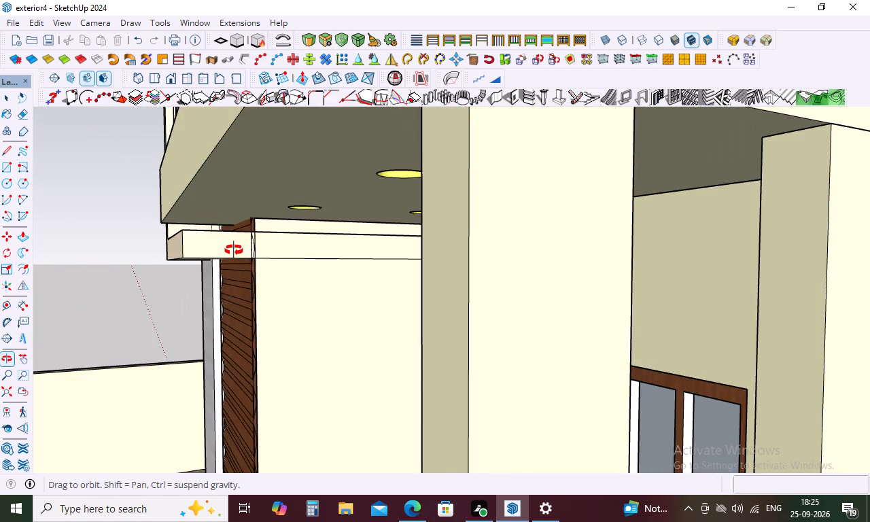
{"action": "middle_click_drag", "start_coordinate": [234, 250], "coordinate": [328, 181]}
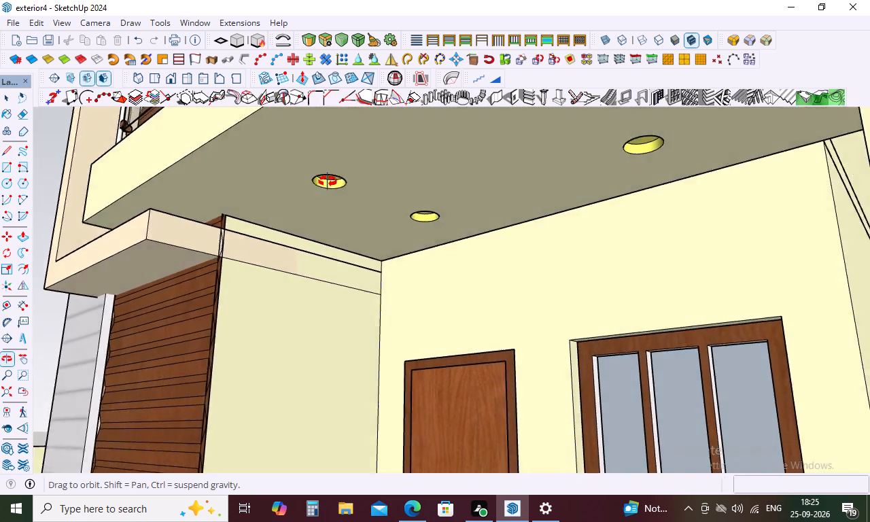
{"action": "middle_click_drag", "start_coordinate": [328, 181], "coordinate": [451, 208]}
{"action": "double_click", "coordinate": [154, 192]}
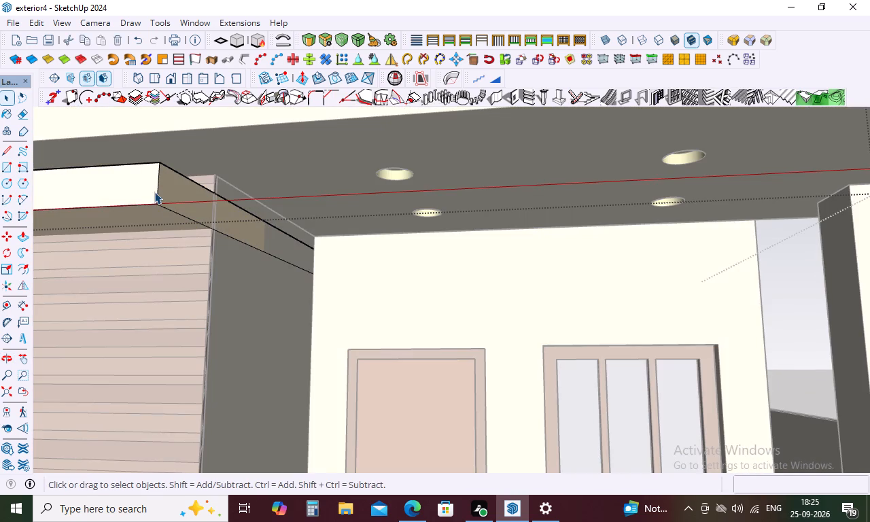
{"action": "key", "text": "p"}
{"action": "left_click", "coordinate": [213, 212]}
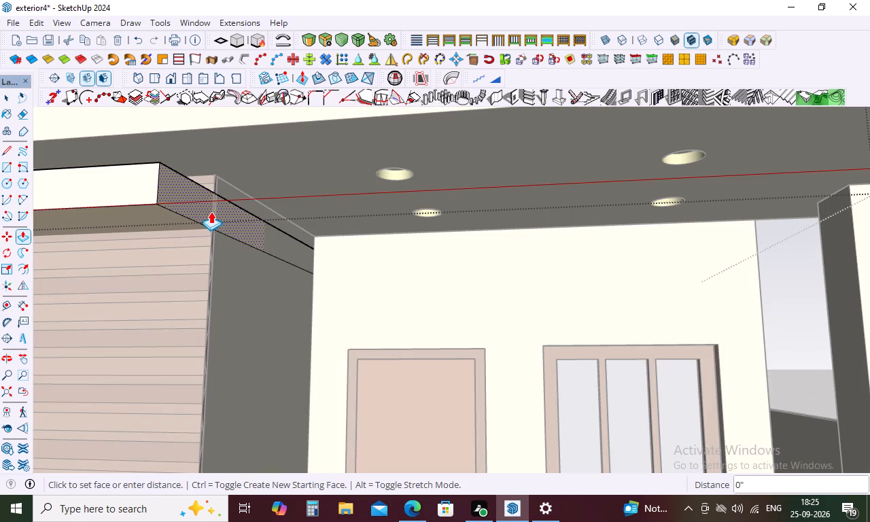
{"action": "left_click", "coordinate": [209, 211]}
{"action": "scroll", "coordinate": [308, 230], "scroll_direction": "down", "scroll_amount": 5}
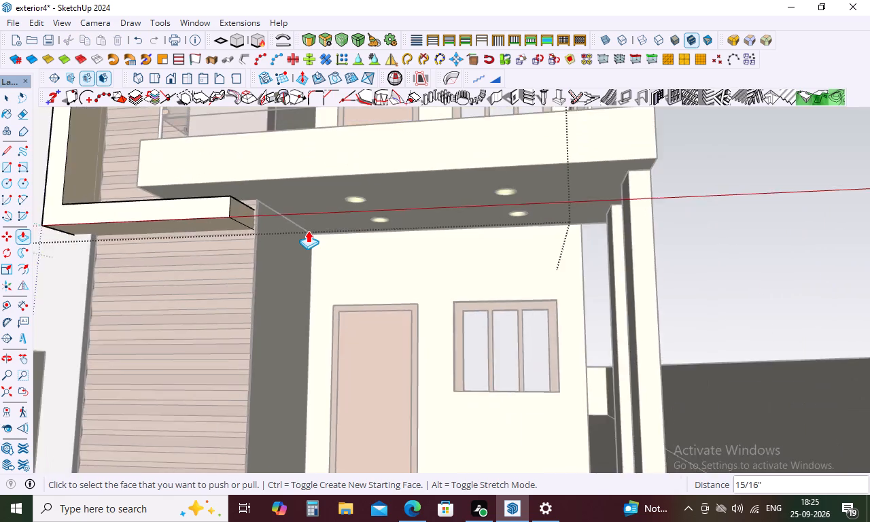
{"action": "scroll", "coordinate": [308, 230], "scroll_direction": "down", "scroll_amount": 7}
{"action": "middle_click_drag", "start_coordinate": [307, 231], "coordinate": [318, 324]}
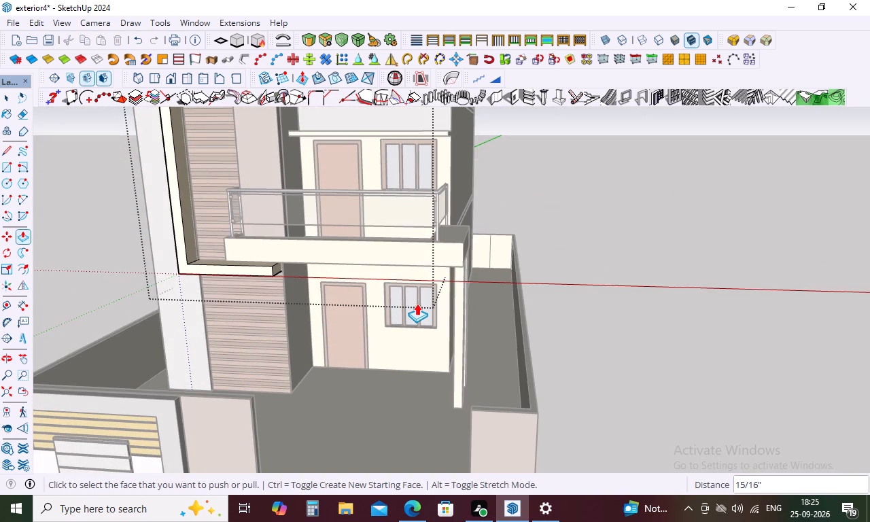
{"action": "key", "text": "space"}
{"action": "left_click", "coordinate": [603, 365]}
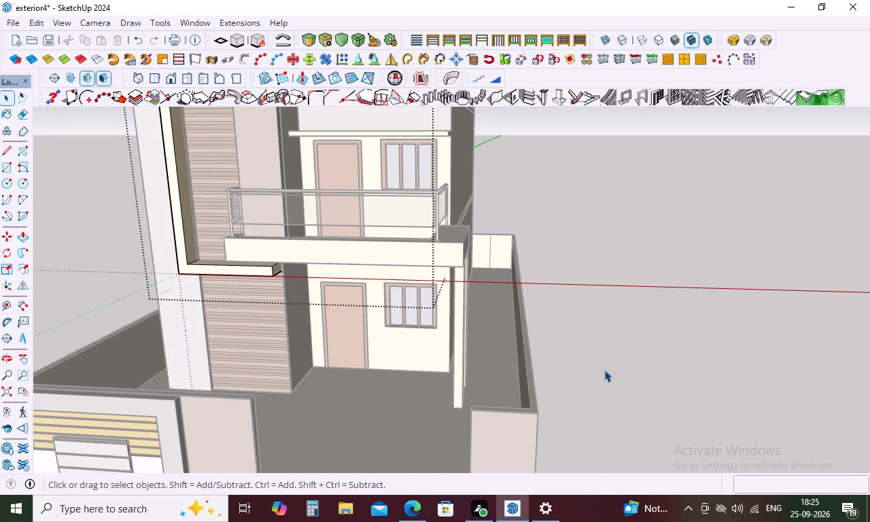
{"action": "left_click", "coordinate": [603, 347]}
Examine the whole house from the front, the corner and the long side wall.
{"action": "scroll", "coordinate": [453, 284], "scroll_direction": "down", "scroll_amount": 4}
{"action": "middle_click_drag", "start_coordinate": [453, 283], "coordinate": [493, 251]}
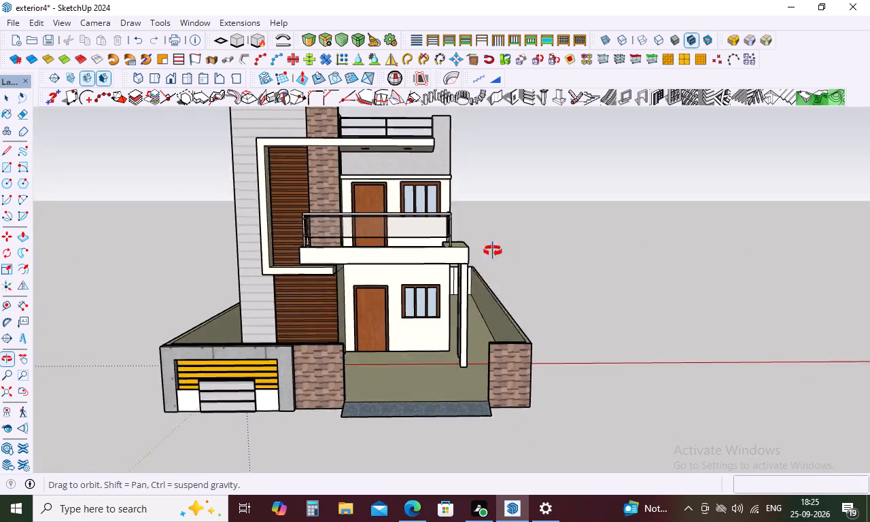
{"action": "middle_click_drag", "start_coordinate": [493, 251], "coordinate": [442, 300]}
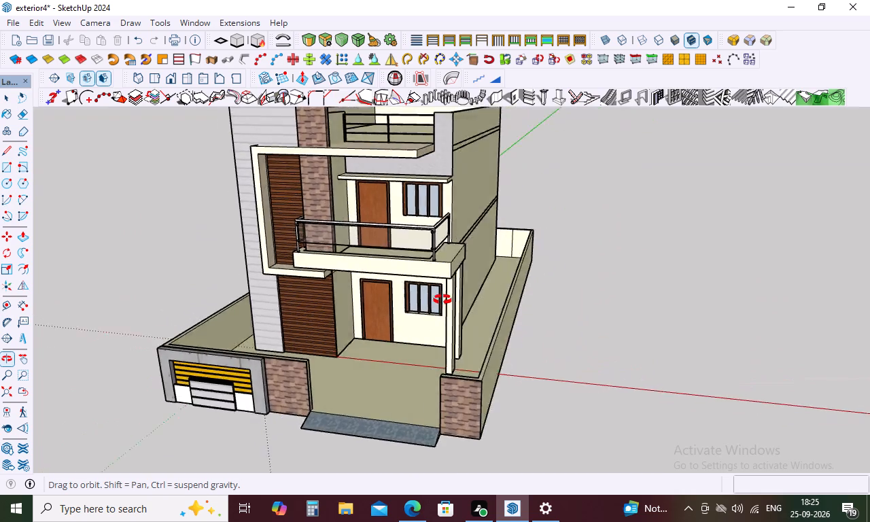
{"action": "middle_click_drag", "start_coordinate": [442, 300], "coordinate": [415, 264]}
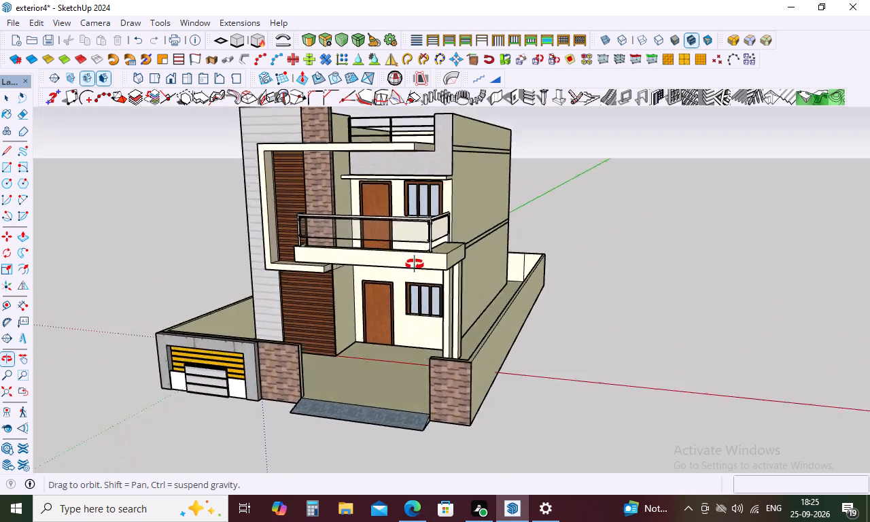
{"action": "middle_click_drag", "start_coordinate": [415, 264], "coordinate": [468, 281]}
{"action": "scroll", "coordinate": [472, 277], "scroll_direction": "down", "scroll_amount": 4}
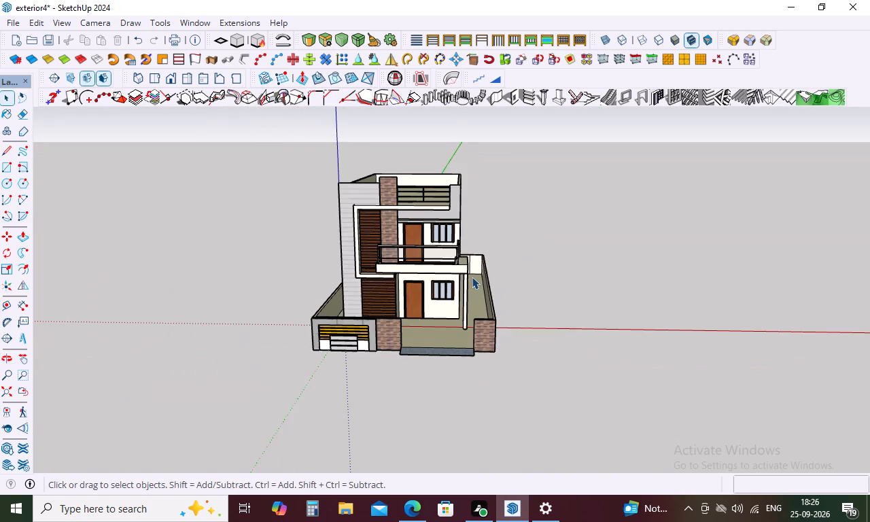
{"action": "scroll", "coordinate": [447, 284], "scroll_direction": "up", "scroll_amount": 5}
{"action": "scroll", "coordinate": [422, 241], "scroll_direction": "down", "scroll_amount": 3}
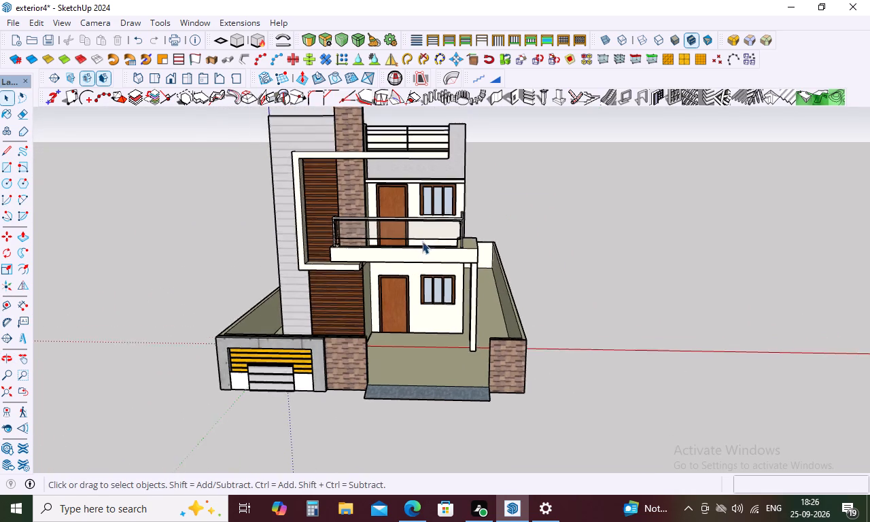
{"action": "middle_click_drag", "start_coordinate": [430, 220], "coordinate": [329, 211]}
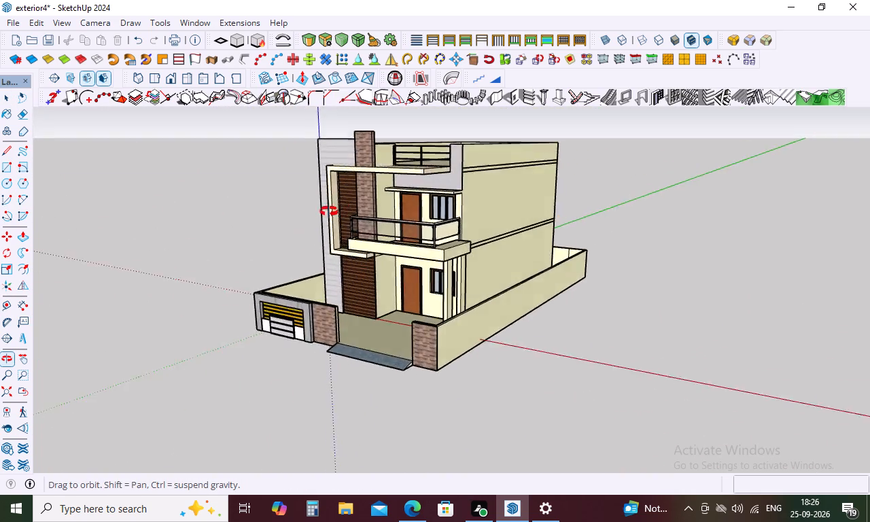
{"action": "middle_click_drag", "start_coordinate": [329, 211], "coordinate": [0, 199]}
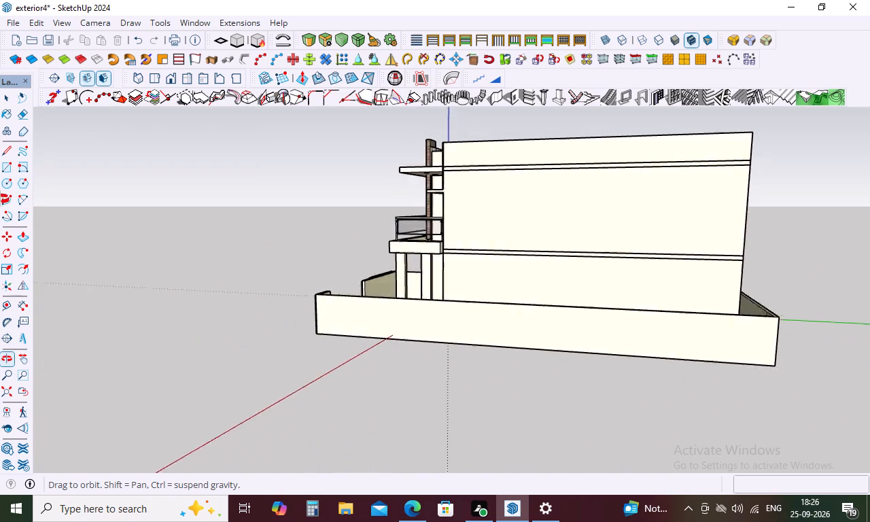
{"action": "middle_click_drag", "start_coordinate": [0, 199], "coordinate": [472, 249]}
{"action": "middle_click", "coordinate": [480, 226]}
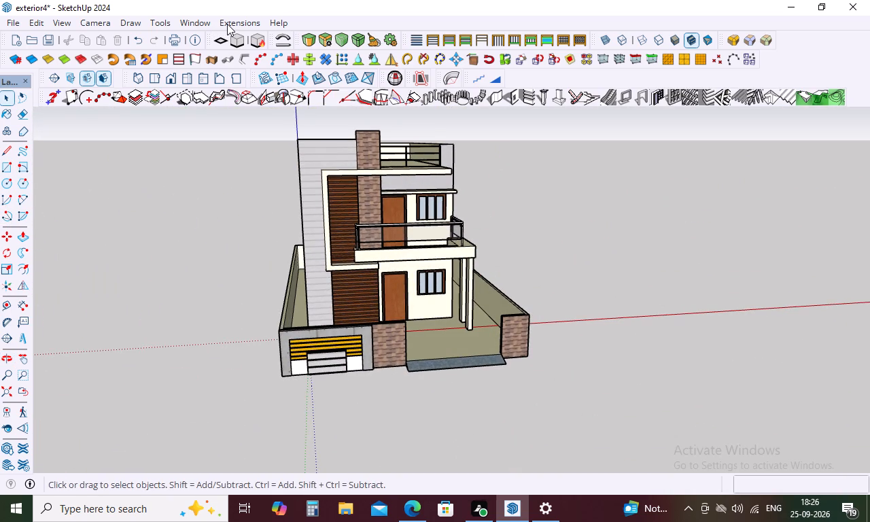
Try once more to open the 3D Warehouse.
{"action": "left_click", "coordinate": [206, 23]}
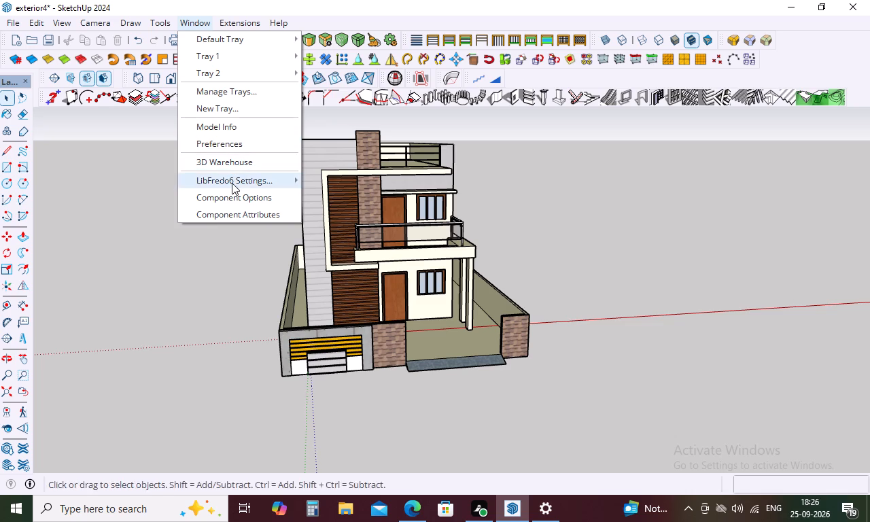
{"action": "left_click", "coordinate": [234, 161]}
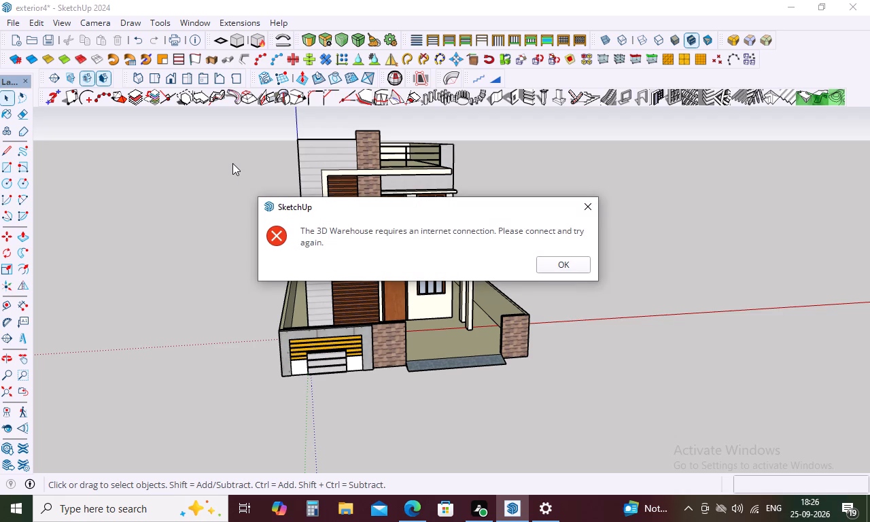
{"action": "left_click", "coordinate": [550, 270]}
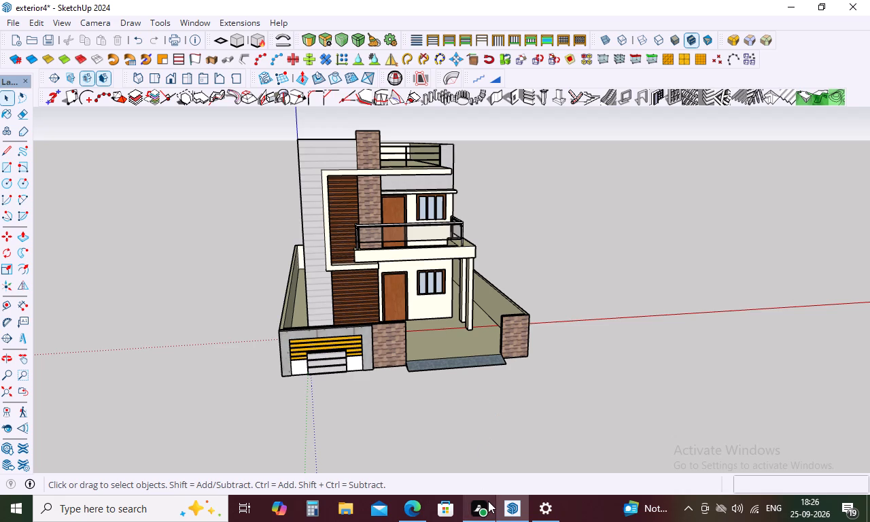
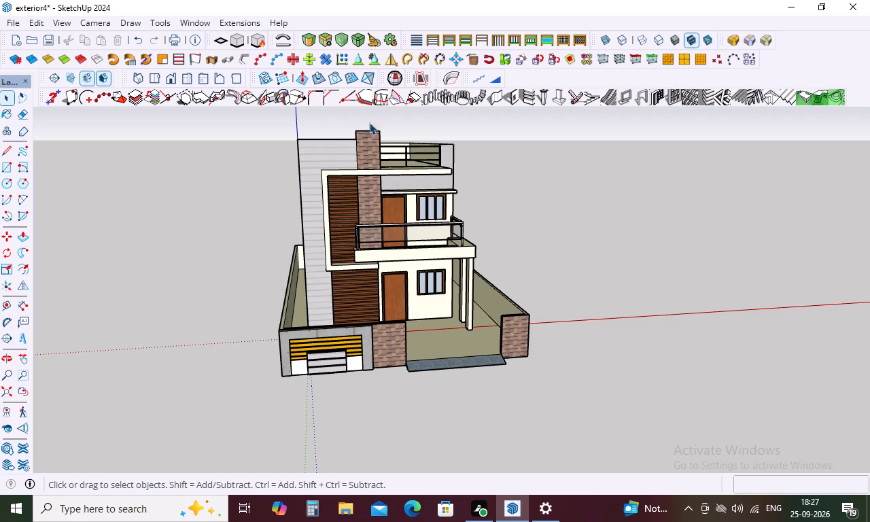
Open the 3D Warehouse and search its models for "car".
{"action": "left_click", "coordinate": [235, 22]}
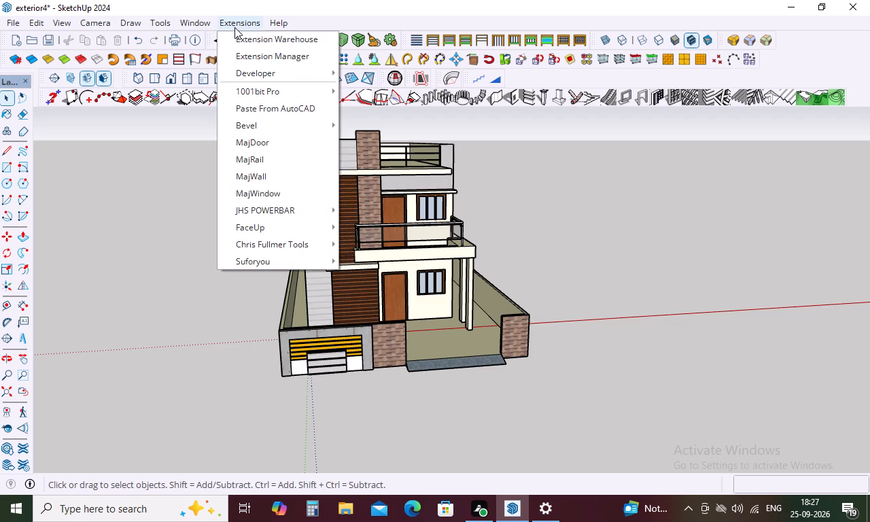
{"action": "left_click", "coordinate": [209, 24]}
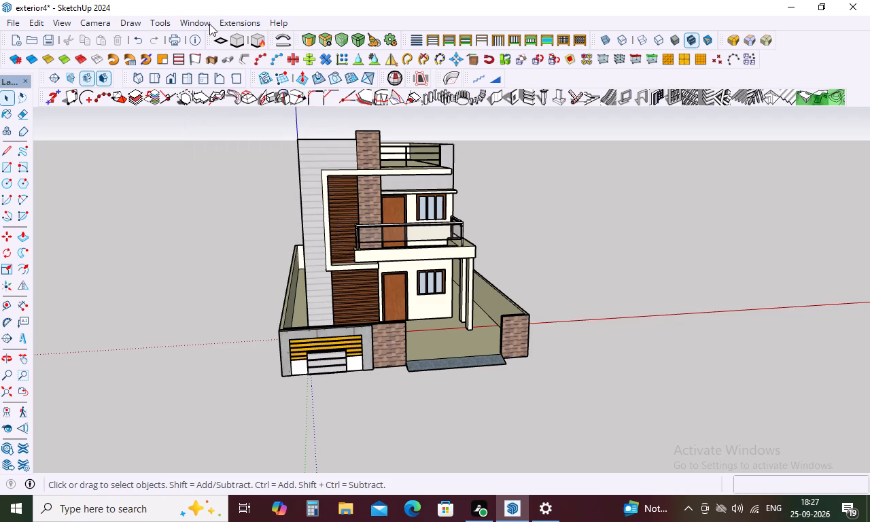
{"action": "left_click", "coordinate": [197, 22]}
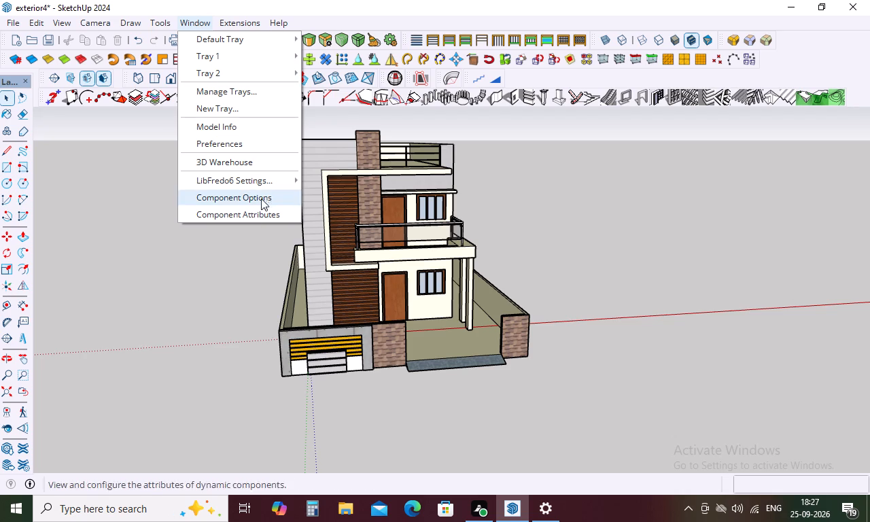
{"action": "left_click", "coordinate": [286, 161]}
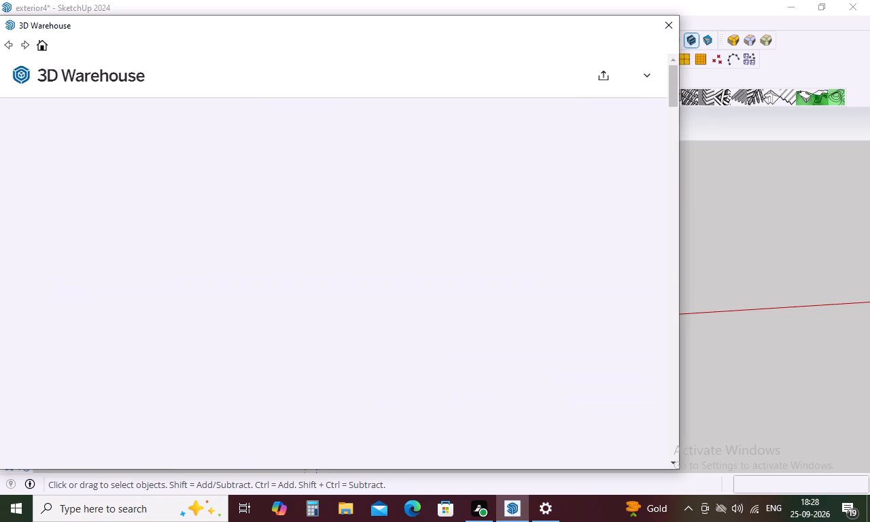
{"action": "left_click", "coordinate": [394, 292]}
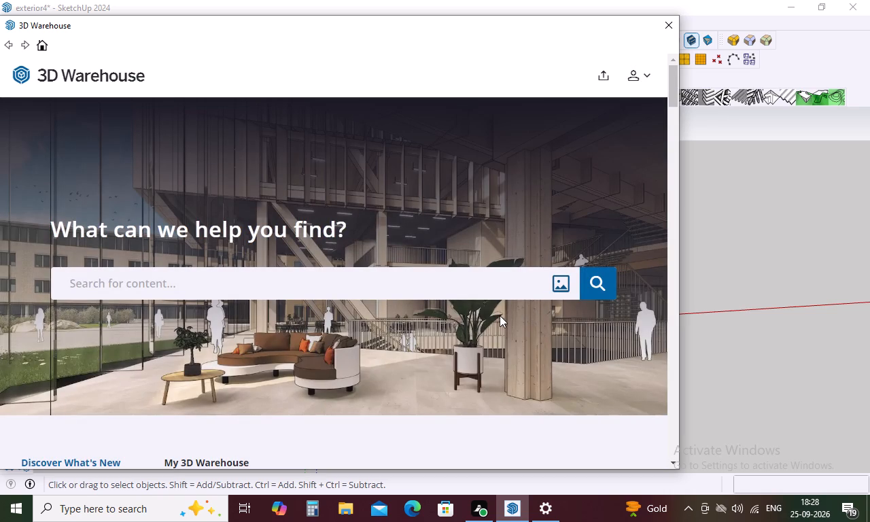
{"action": "key", "text": "c"}
{"action": "type", "text": "ar"}
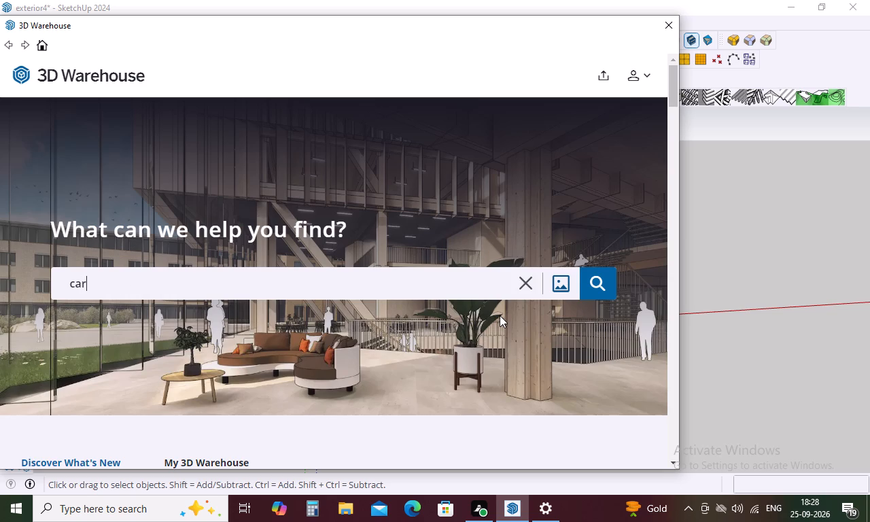
{"action": "left_click", "coordinate": [602, 284]}
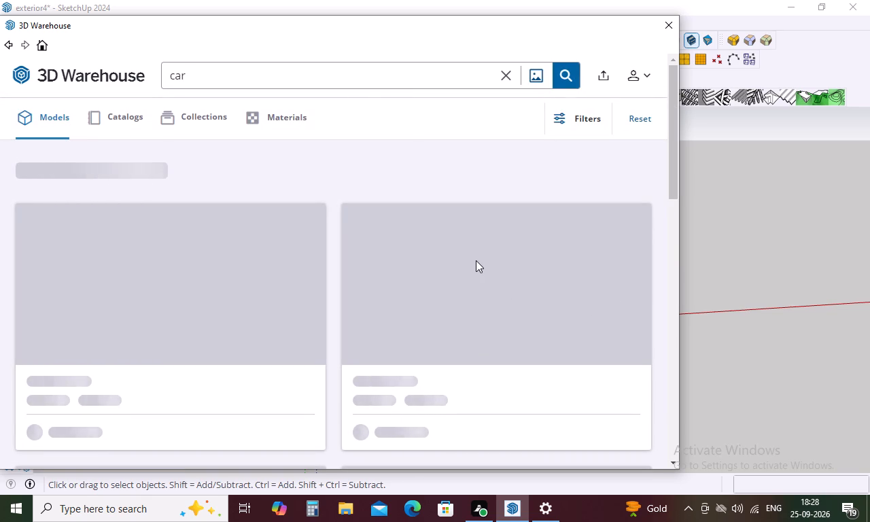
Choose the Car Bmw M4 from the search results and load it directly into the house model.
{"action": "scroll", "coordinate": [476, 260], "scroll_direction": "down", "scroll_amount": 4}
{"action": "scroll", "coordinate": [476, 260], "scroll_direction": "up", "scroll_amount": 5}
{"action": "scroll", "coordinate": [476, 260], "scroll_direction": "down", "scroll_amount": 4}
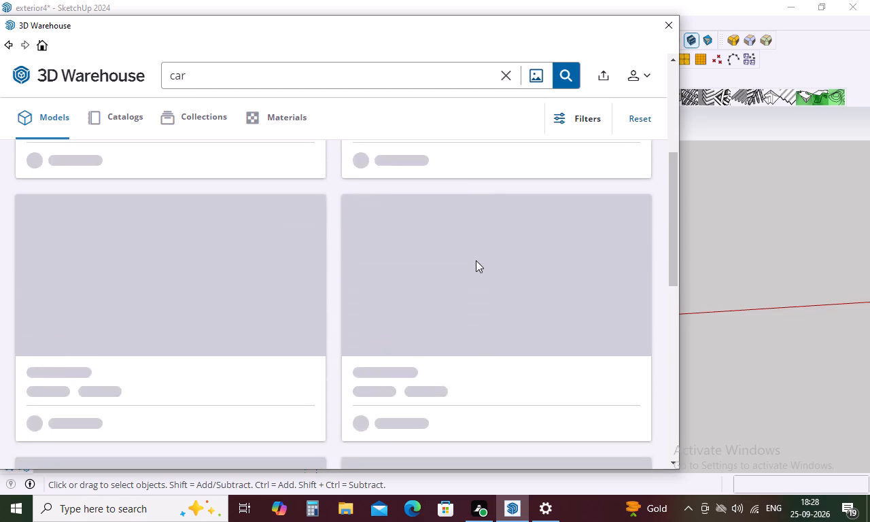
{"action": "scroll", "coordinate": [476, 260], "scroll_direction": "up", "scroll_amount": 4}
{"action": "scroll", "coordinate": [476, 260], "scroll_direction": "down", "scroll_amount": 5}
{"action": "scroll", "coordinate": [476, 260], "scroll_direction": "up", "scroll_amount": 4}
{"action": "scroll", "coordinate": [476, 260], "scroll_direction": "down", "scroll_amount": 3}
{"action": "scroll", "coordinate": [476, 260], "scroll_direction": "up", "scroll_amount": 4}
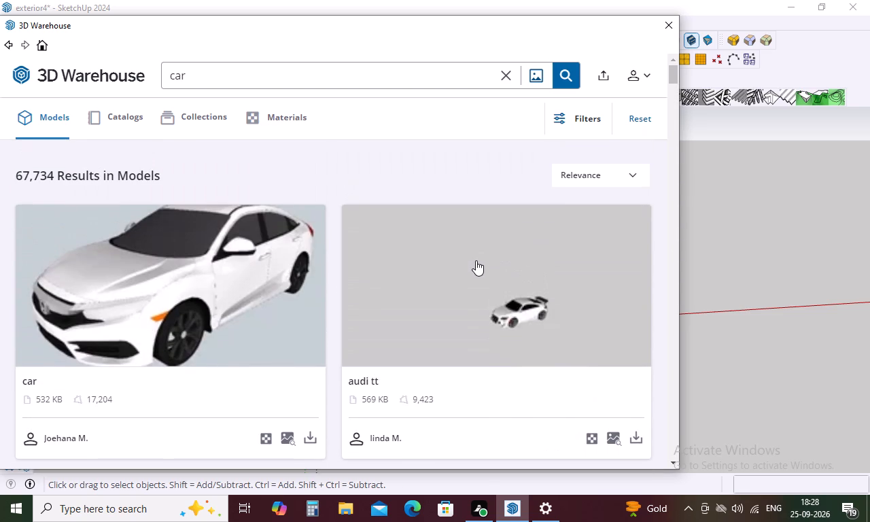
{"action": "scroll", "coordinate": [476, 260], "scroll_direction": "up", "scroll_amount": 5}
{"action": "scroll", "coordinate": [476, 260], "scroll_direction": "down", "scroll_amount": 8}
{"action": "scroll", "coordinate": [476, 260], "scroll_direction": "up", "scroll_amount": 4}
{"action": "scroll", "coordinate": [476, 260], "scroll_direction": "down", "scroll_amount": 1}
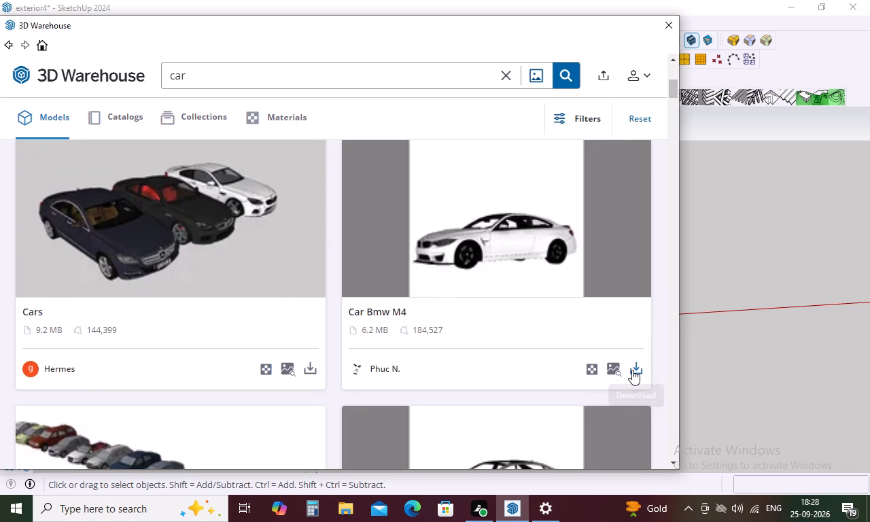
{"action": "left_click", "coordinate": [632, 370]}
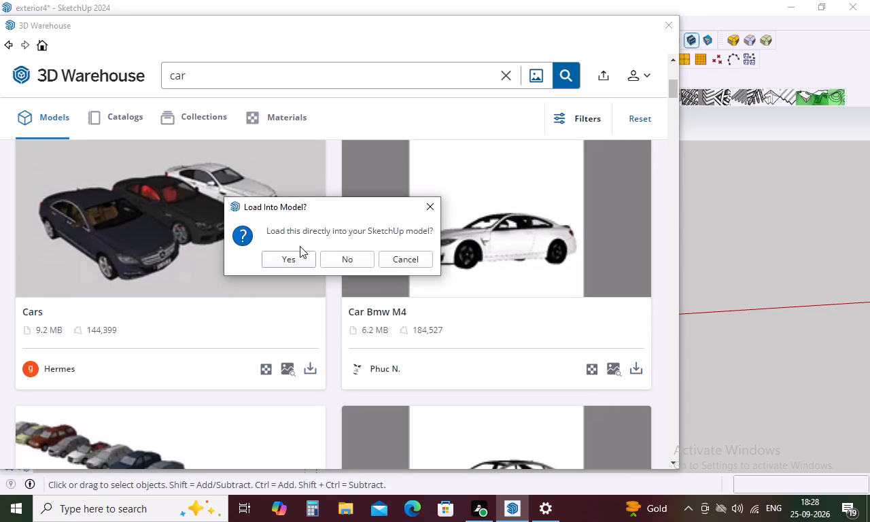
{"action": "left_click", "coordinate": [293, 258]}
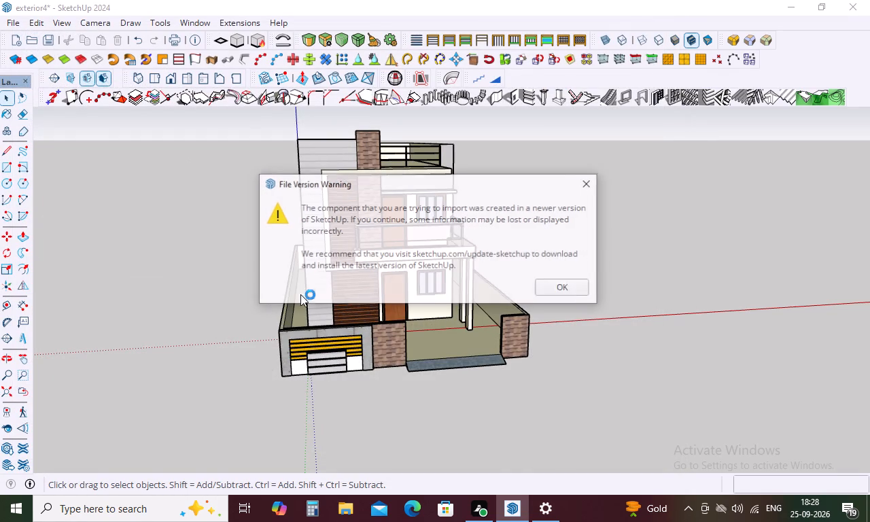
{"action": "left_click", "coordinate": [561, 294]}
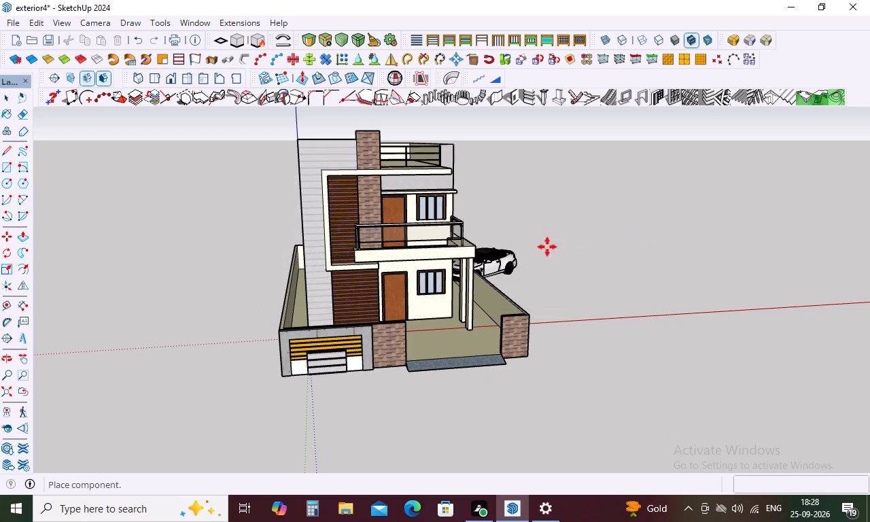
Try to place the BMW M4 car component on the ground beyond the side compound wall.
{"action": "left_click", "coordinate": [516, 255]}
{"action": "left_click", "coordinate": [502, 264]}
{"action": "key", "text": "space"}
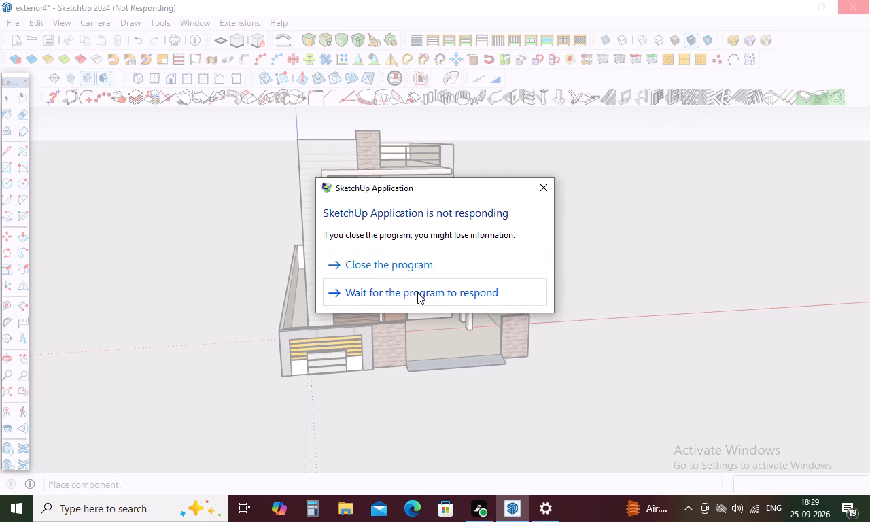
Force the unresponsive SketchUp program to close instead of waiting for it.
{"action": "left_click", "coordinate": [417, 263]}
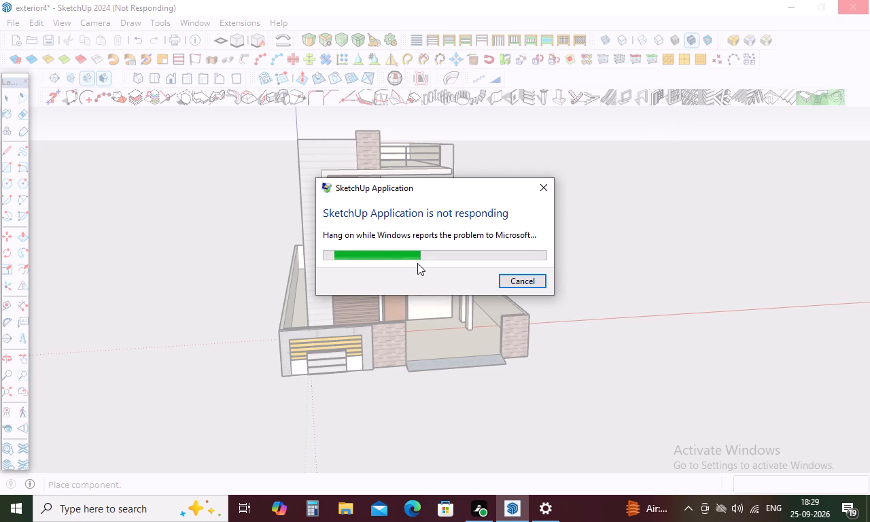
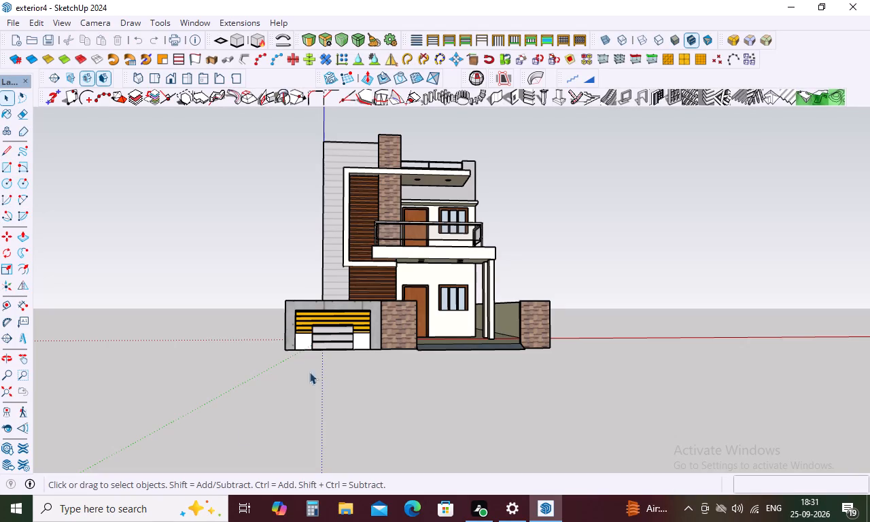
Open the 3D Warehouse again and search its models for "car".
{"action": "scroll", "coordinate": [307, 392], "scroll_direction": "down", "scroll_amount": 5}
{"action": "middle_click_drag", "start_coordinate": [319, 388], "coordinate": [329, 485]}
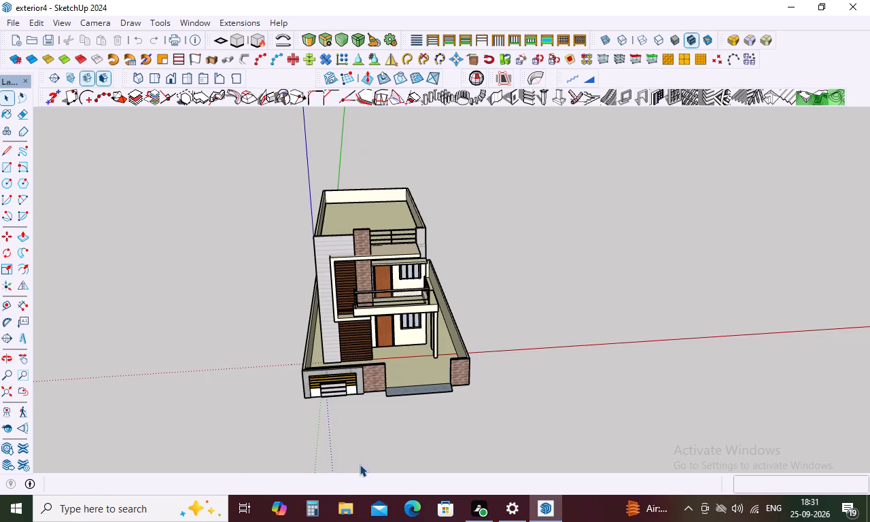
{"action": "scroll", "coordinate": [363, 457], "scroll_direction": "up", "scroll_amount": 6}
{"action": "scroll", "coordinate": [363, 455], "scroll_direction": "down", "scroll_amount": 3}
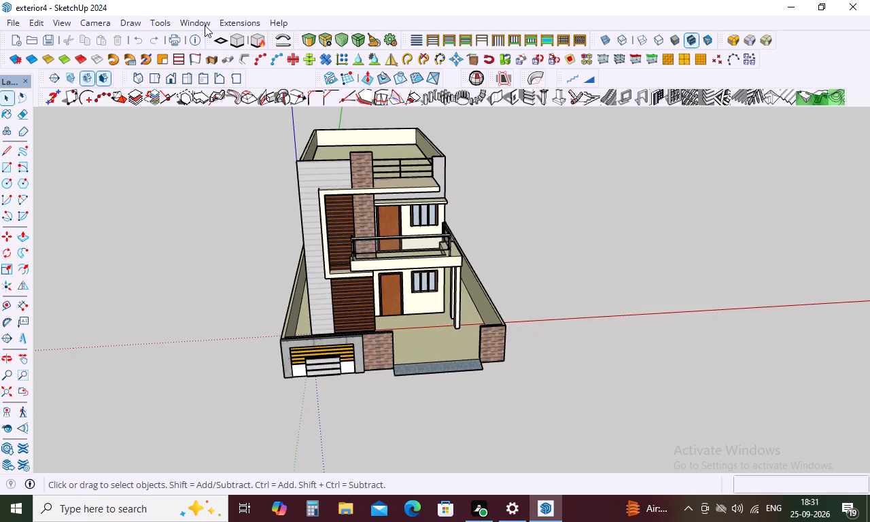
{"action": "left_click", "coordinate": [241, 24]}
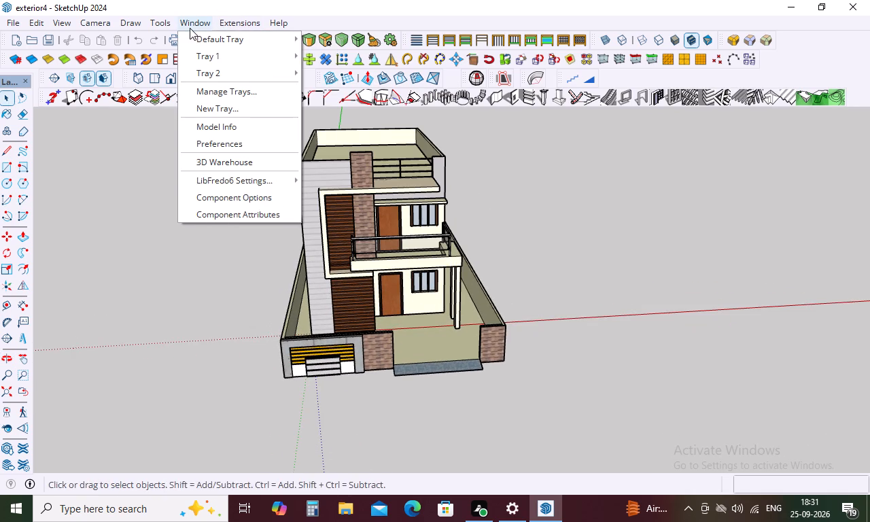
{"action": "left_click", "coordinate": [226, 163]}
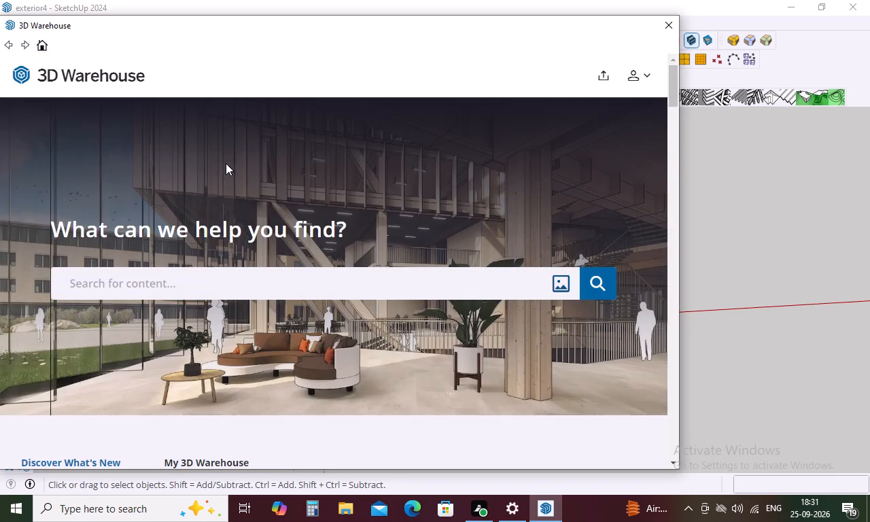
{"action": "left_click", "coordinate": [262, 292]}
{"action": "type", "text": "cq"}
{"action": "key", "text": "BackSpace"}
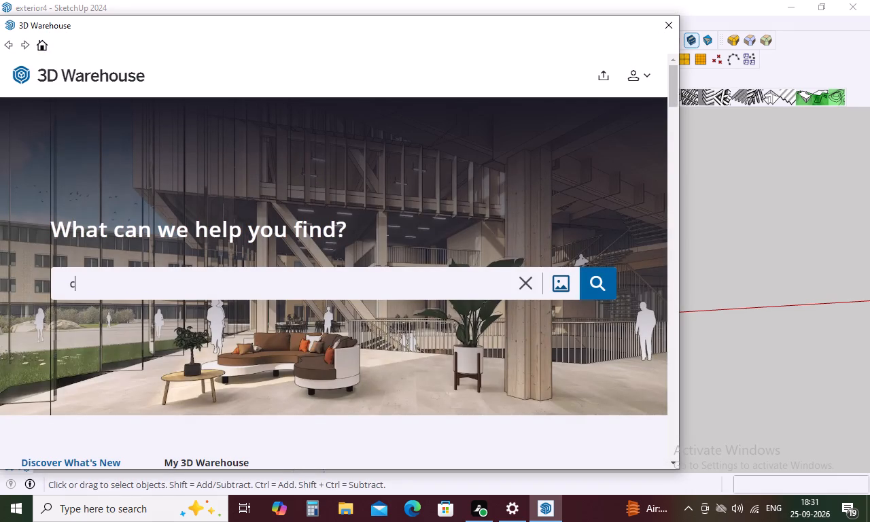
{"action": "type", "text": "ar"}
{"action": "left_click", "coordinate": [606, 288]}
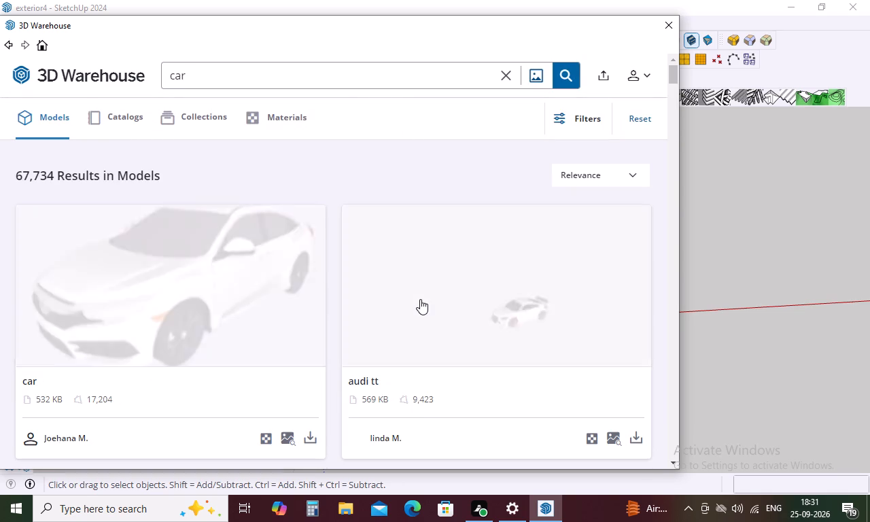
Choose the Car Bmw M4 from the search results and load it directly into the house model.
{"action": "scroll", "coordinate": [420, 299], "scroll_direction": "down", "scroll_amount": 5}
{"action": "scroll", "coordinate": [420, 299], "scroll_direction": "up", "scroll_amount": 2}
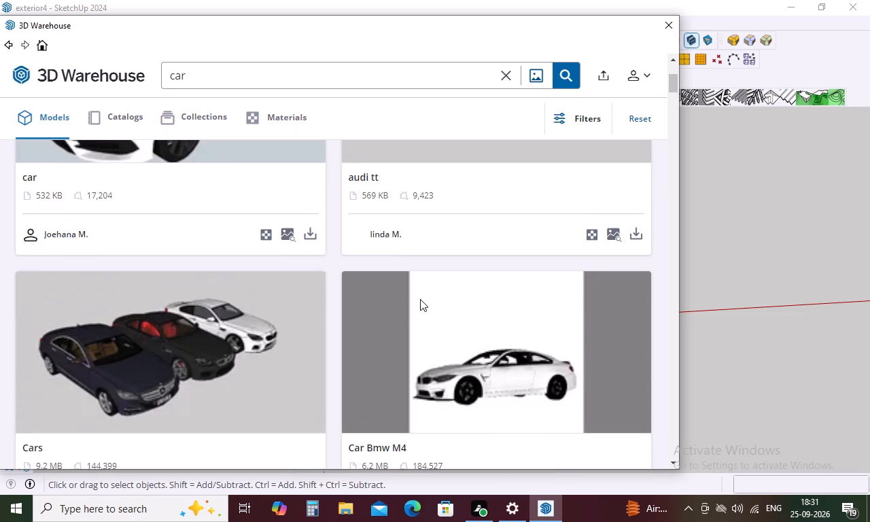
{"action": "scroll", "coordinate": [420, 299], "scroll_direction": "down", "scroll_amount": 4}
{"action": "scroll", "coordinate": [441, 307], "scroll_direction": "up", "scroll_amount": 2}
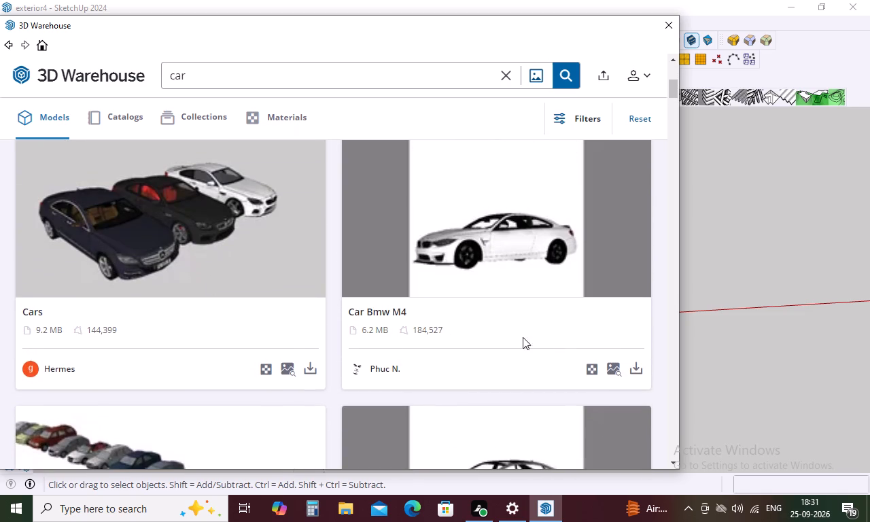
{"action": "left_click", "coordinate": [631, 369]}
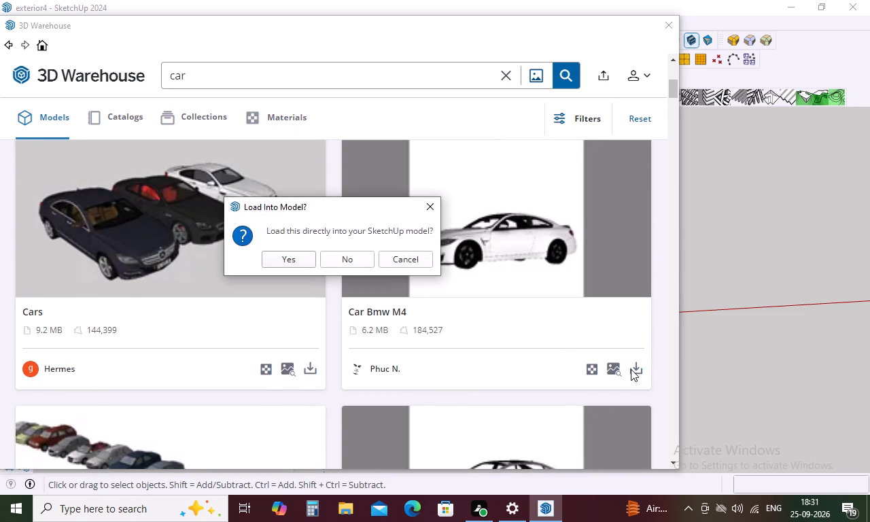
{"action": "left_click", "coordinate": [296, 260]}
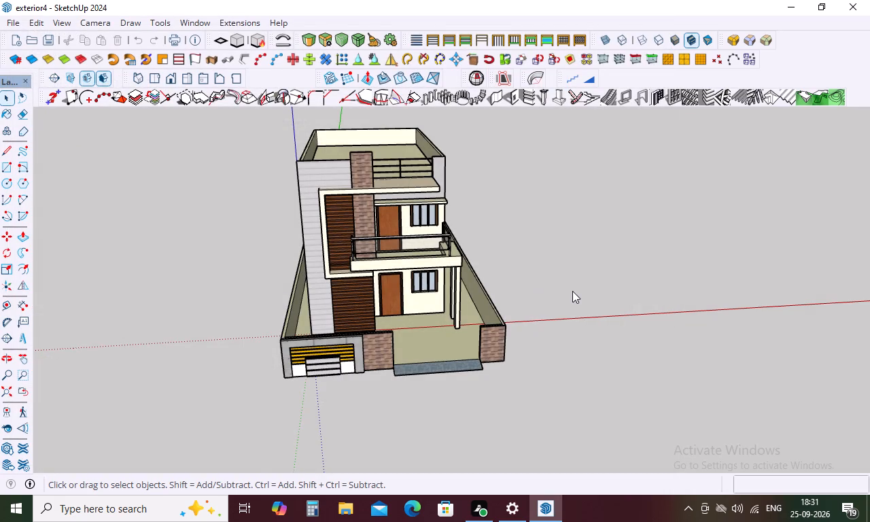
{"action": "left_click", "coordinate": [592, 365]}
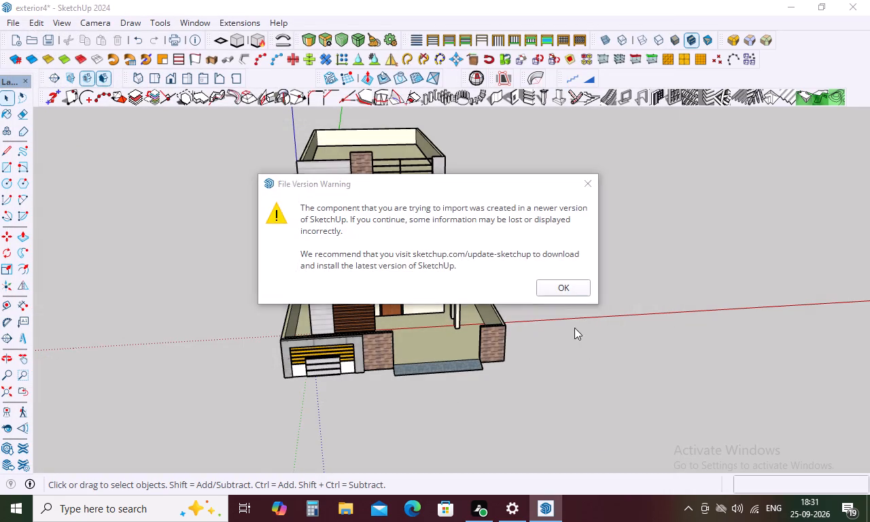
{"action": "left_click", "coordinate": [569, 289]}
Place the BMW M4 car and move it about 19' onto the open ground beyond the side compound wall.
{"action": "left_click", "coordinate": [572, 333]}
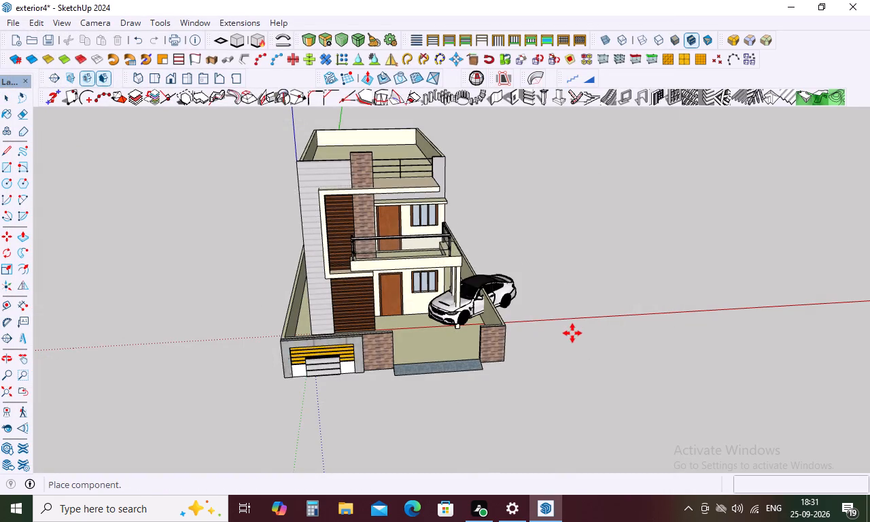
{"action": "left_click", "coordinate": [539, 325]}
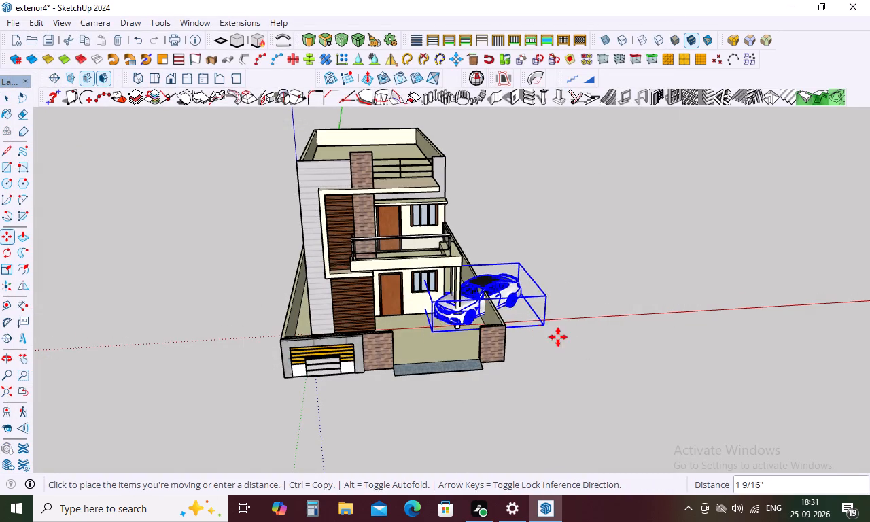
{"action": "left_click", "coordinate": [678, 341]}
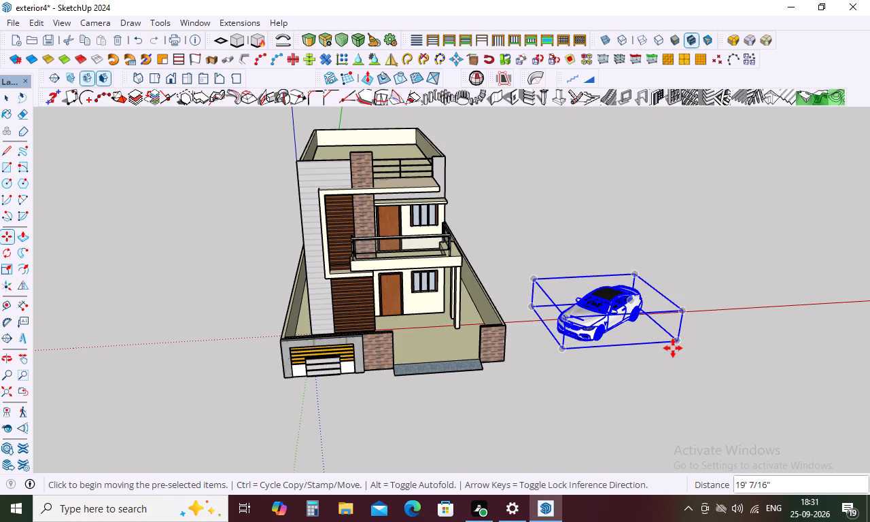
{"action": "key", "text": "space"}
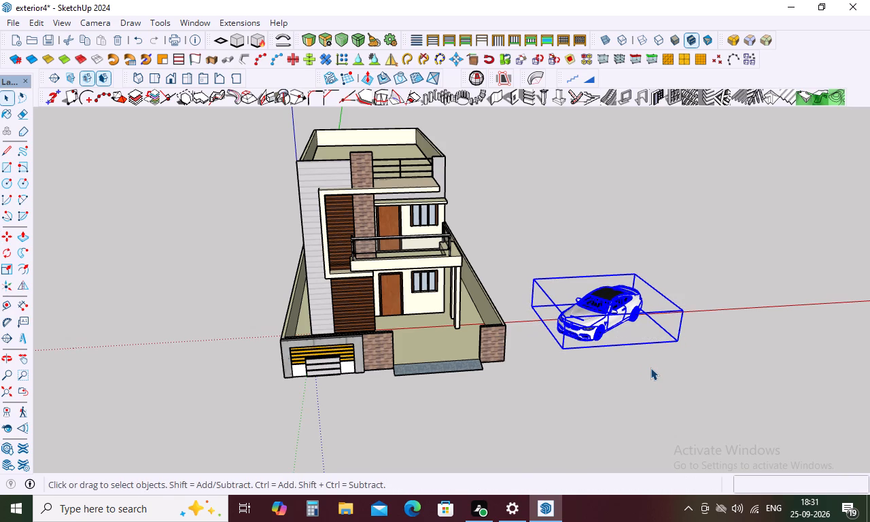
{"action": "left_click", "coordinate": [650, 368]}
Rotate the car about 33.3° on the ground plane around a point near its front bumper.
{"action": "scroll", "coordinate": [658, 363], "scroll_direction": "down", "scroll_amount": 4}
{"action": "middle_click_drag", "start_coordinate": [667, 351], "coordinate": [660, 353]}
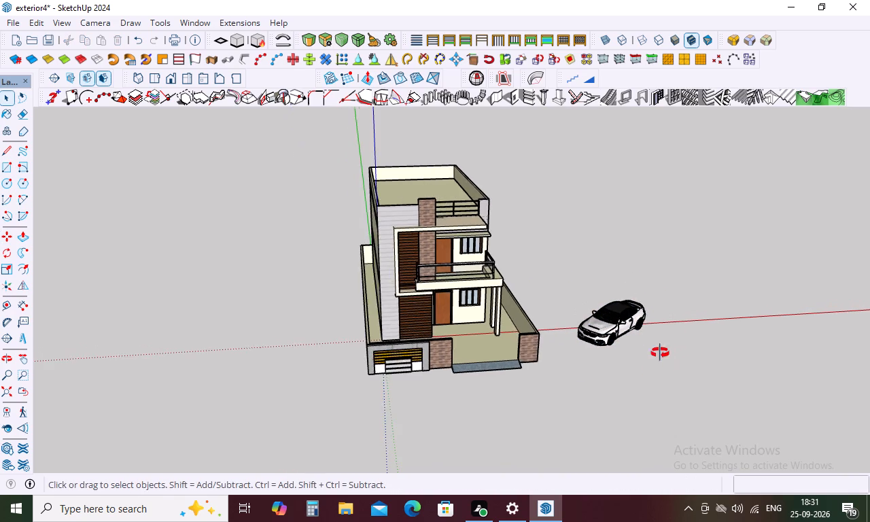
{"action": "middle_click_drag", "start_coordinate": [660, 353], "coordinate": [504, 342]}
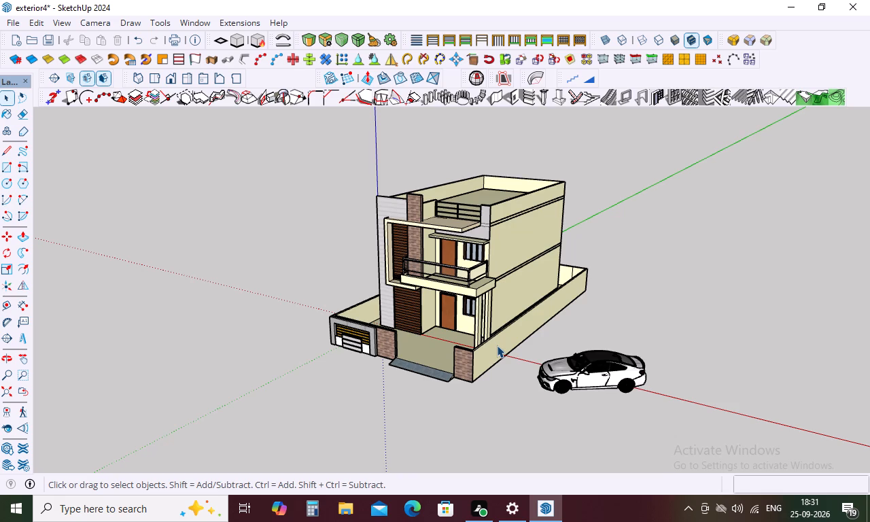
{"action": "key", "text": "q"}
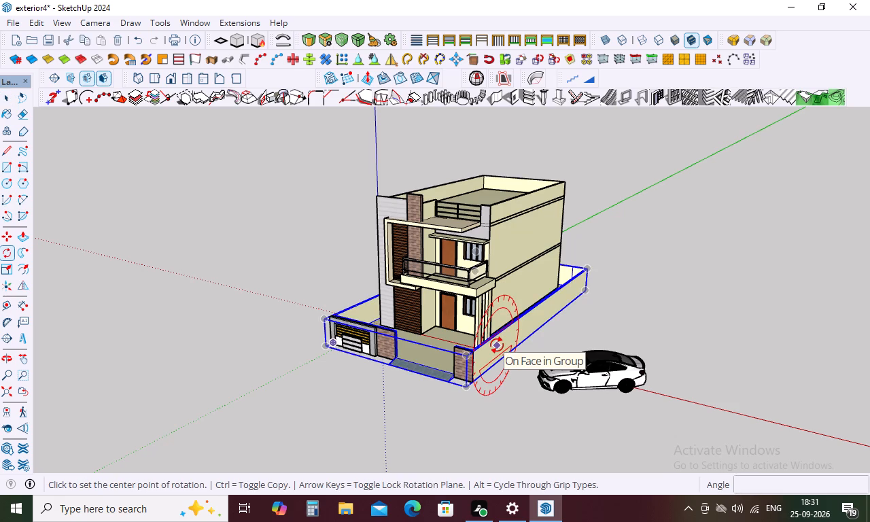
{"action": "left_click", "coordinate": [551, 396]}
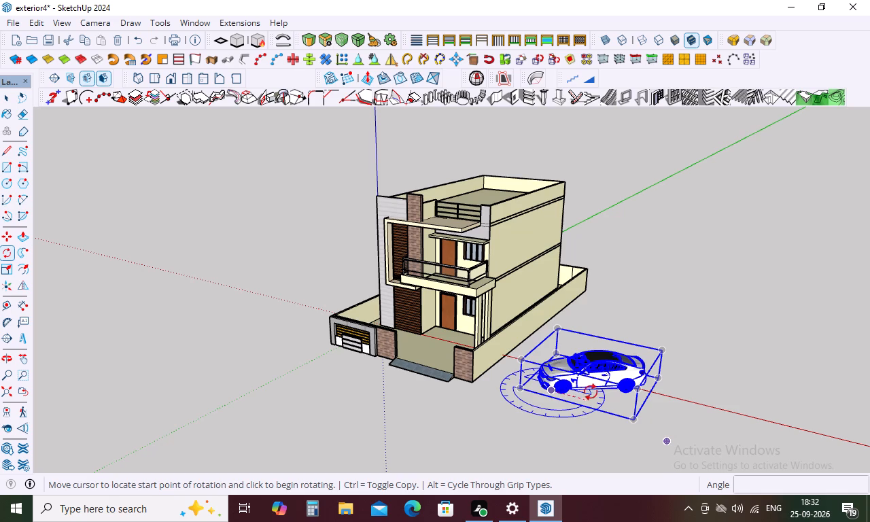
{"action": "left_click", "coordinate": [604, 386]}
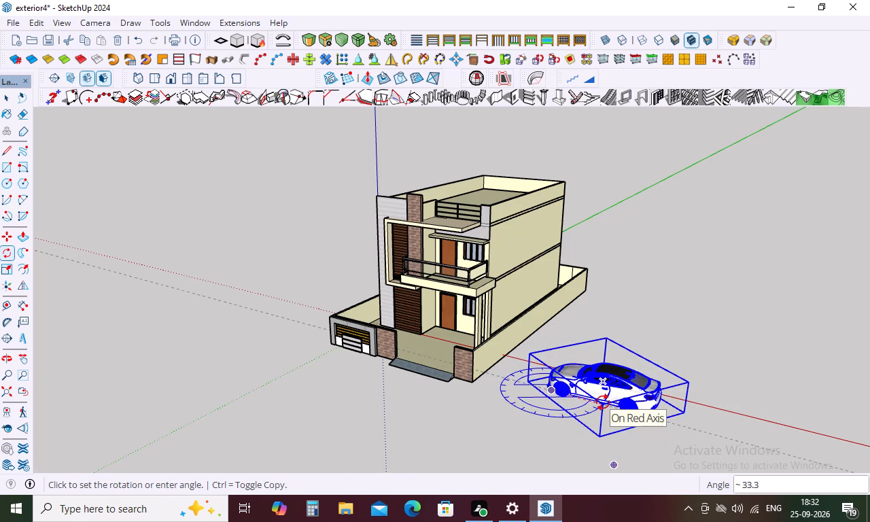
{"action": "left_click", "coordinate": [603, 402]}
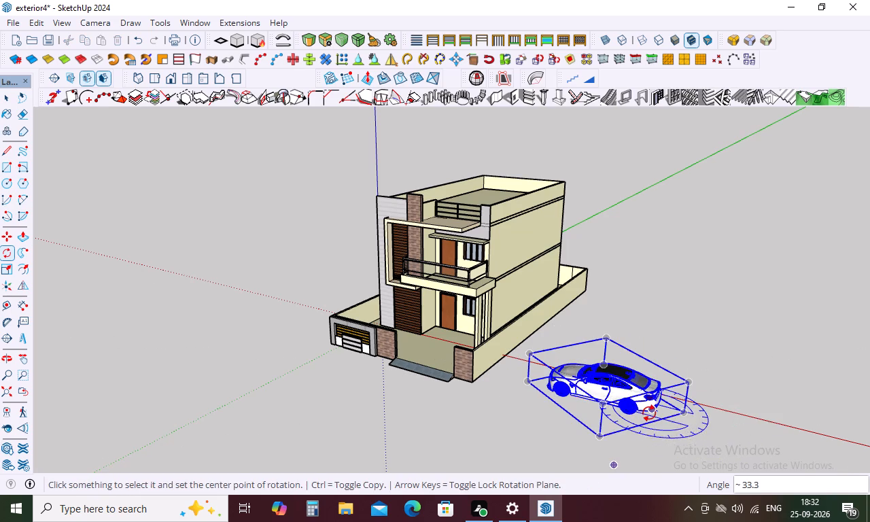
{"action": "middle_click_drag", "start_coordinate": [699, 425], "coordinate": [494, 368]}
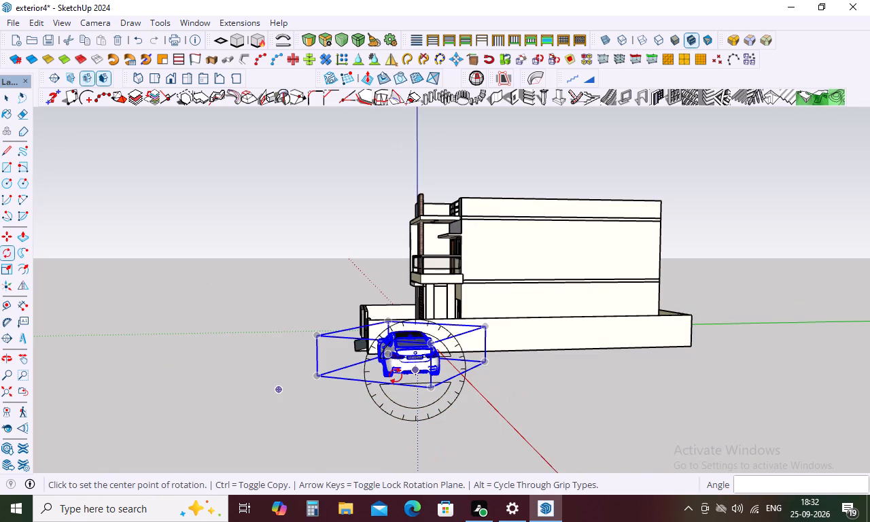
{"action": "scroll", "coordinate": [433, 379], "scroll_direction": "down", "scroll_amount": 4}
{"action": "middle_click_drag", "start_coordinate": [433, 379], "coordinate": [452, 476]}
{"action": "key", "text": "space"}
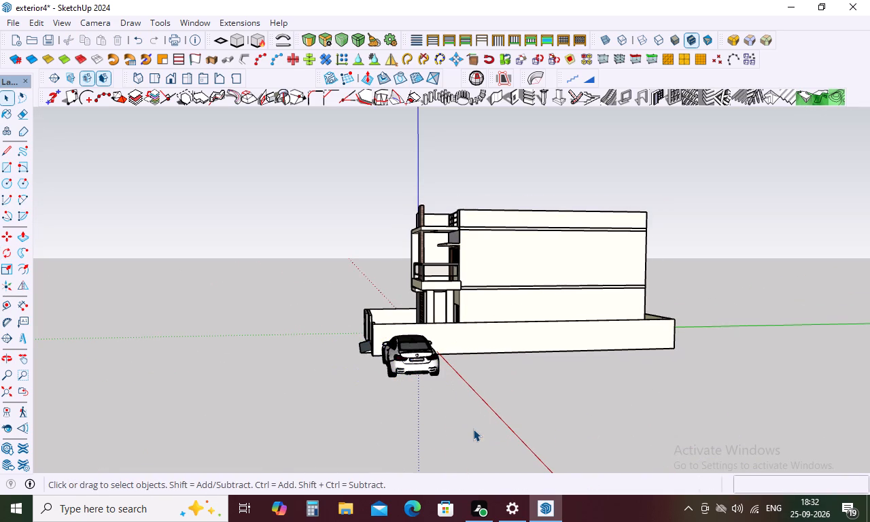
Rotate the car 90° around the vertical blue axis, centred on a point at its rear bumper.
{"action": "middle_click_drag", "start_coordinate": [469, 396], "coordinate": [464, 521]}
{"action": "scroll", "coordinate": [461, 409], "scroll_direction": "down", "scroll_amount": 4}
{"action": "scroll", "coordinate": [472, 416], "scroll_direction": "up", "scroll_amount": 1}
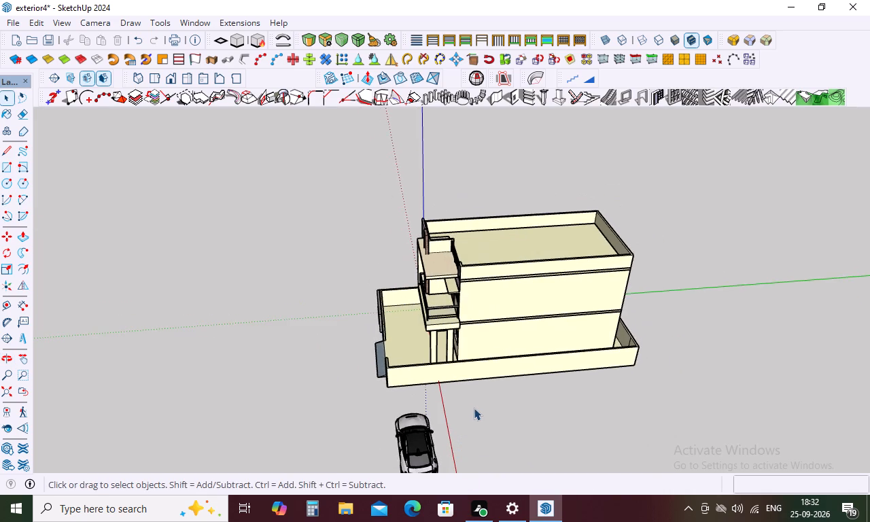
{"action": "scroll", "coordinate": [474, 408], "scroll_direction": "up", "scroll_amount": 1}
{"action": "scroll", "coordinate": [476, 400], "scroll_direction": "down", "scroll_amount": 14}
{"action": "scroll", "coordinate": [431, 469], "scroll_direction": "up", "scroll_amount": 2}
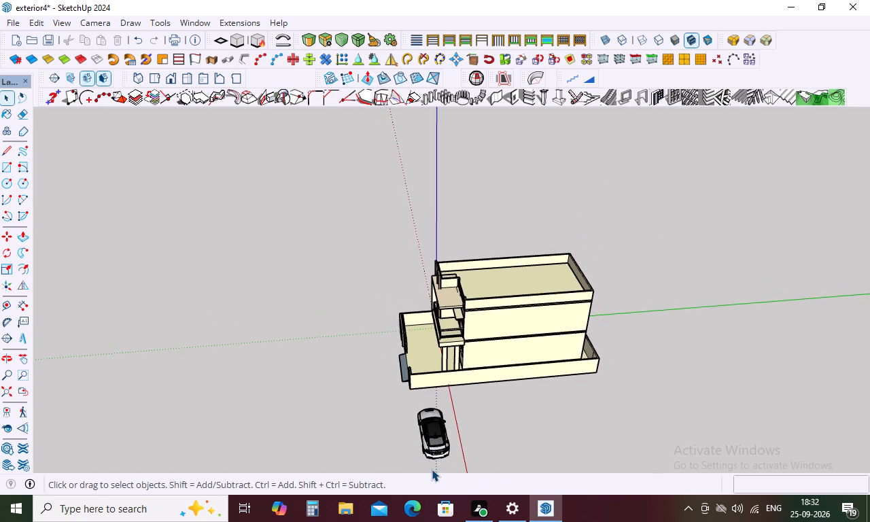
{"action": "scroll", "coordinate": [432, 469], "scroll_direction": "up", "scroll_amount": 6}
{"action": "key", "text": "q"}
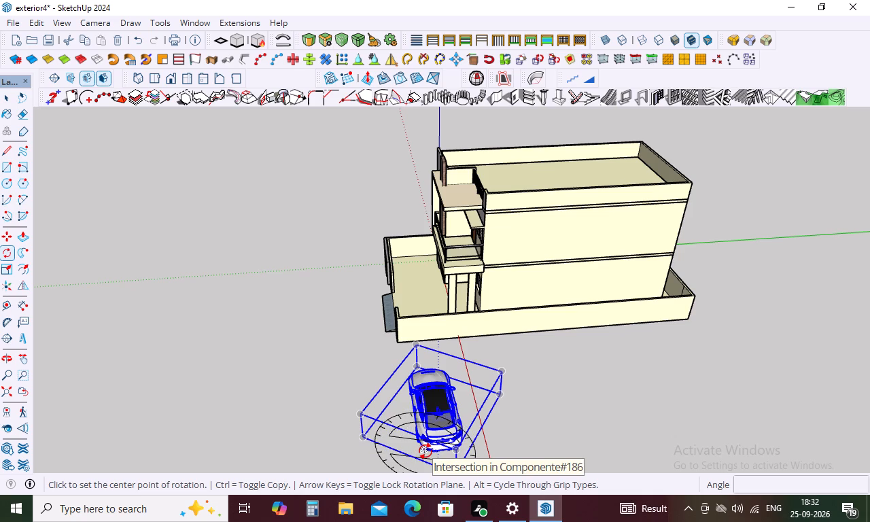
{"action": "key", "text": "Down"}
{"action": "key", "text": "Down"}
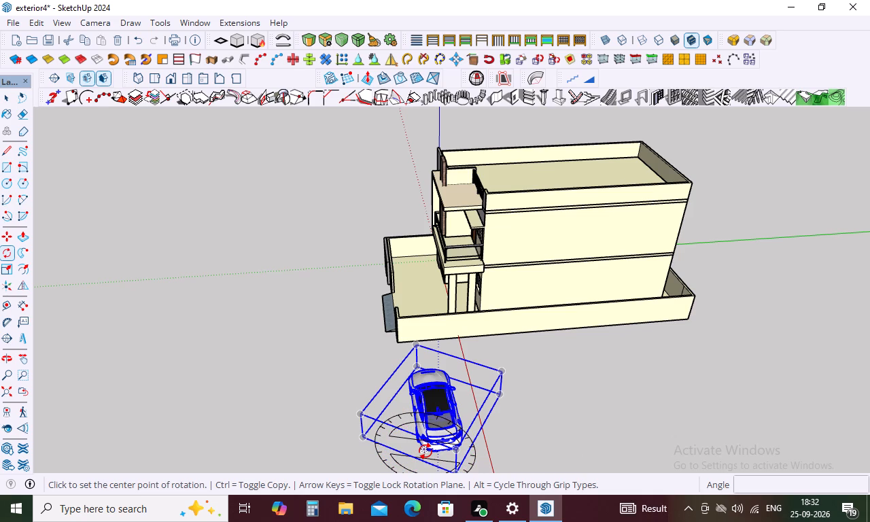
{"action": "key", "text": "Left"}
{"action": "key", "text": "Left"}
{"action": "key", "text": "Right"}
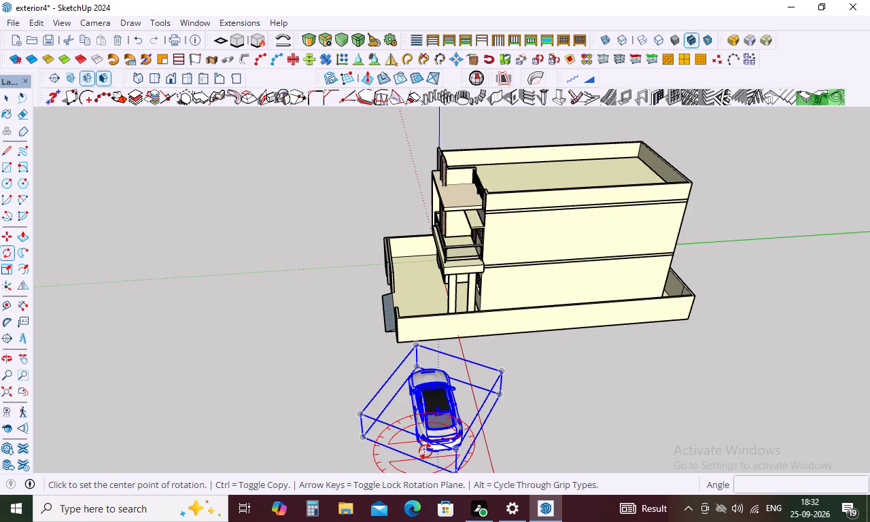
{"action": "key", "text": "Right"}
{"action": "key", "text": "Up"}
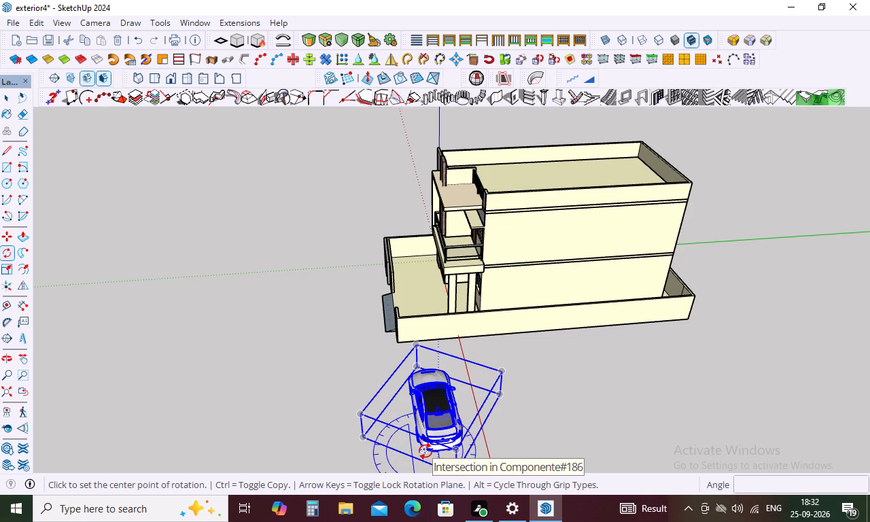
{"action": "left_click", "coordinate": [425, 451]}
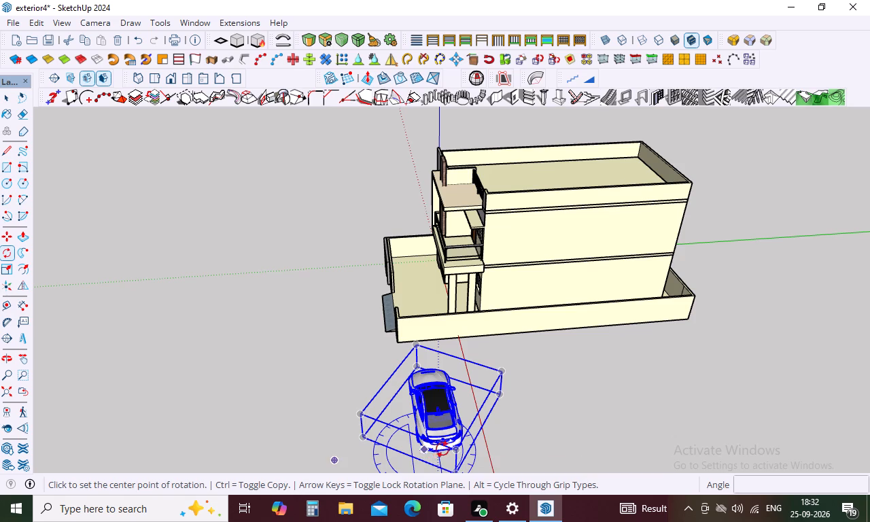
{"action": "left_click", "coordinate": [459, 448]}
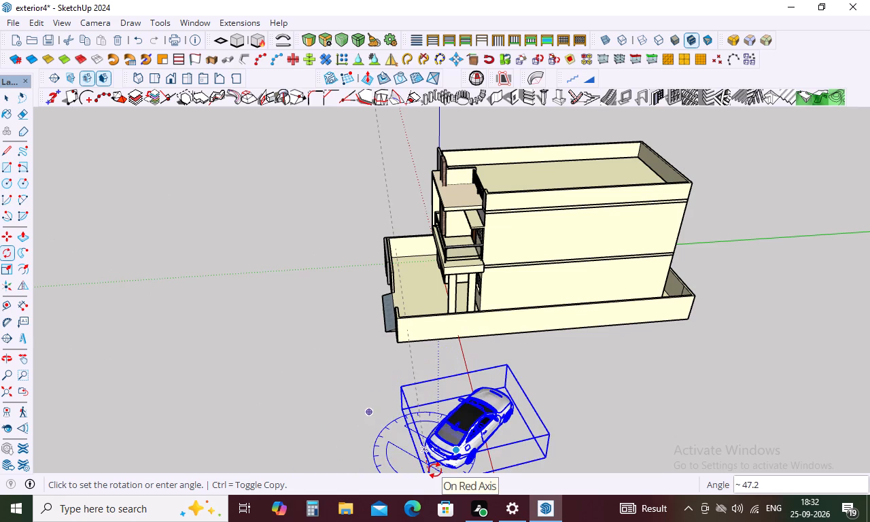
{"action": "type", "text": "90"}
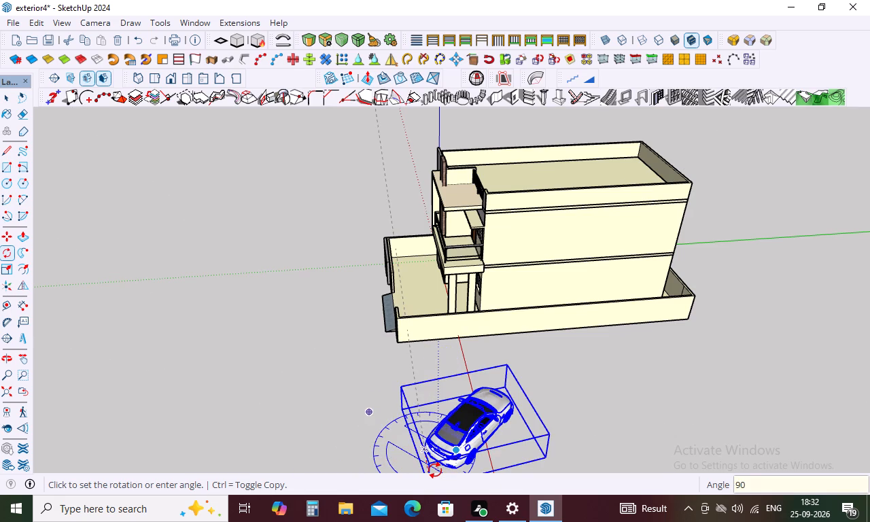
{"action": "key", "text": "Return"}
{"action": "scroll", "coordinate": [435, 470], "scroll_direction": "up", "scroll_amount": 1}
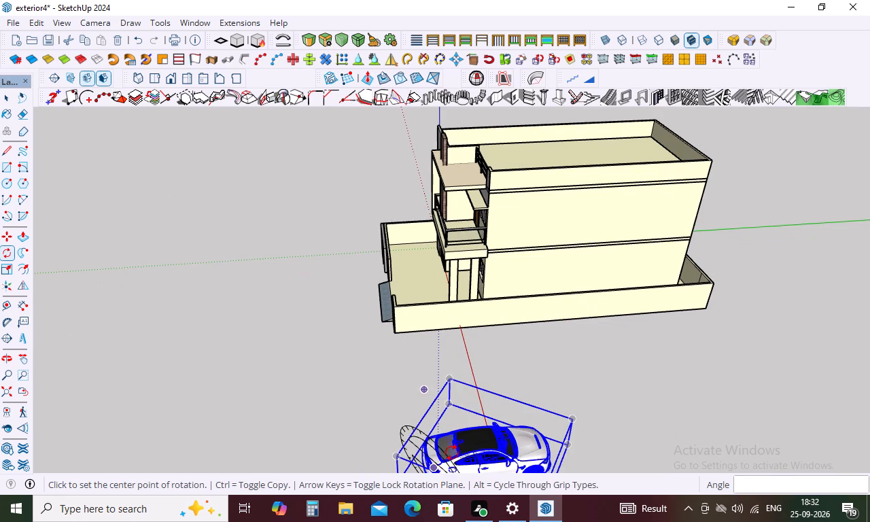
Move the BMW M4 car about 37' from the open ground into the front parking area behind the gate ramp.
{"action": "scroll", "coordinate": [532, 324], "scroll_direction": "down", "scroll_amount": 10}
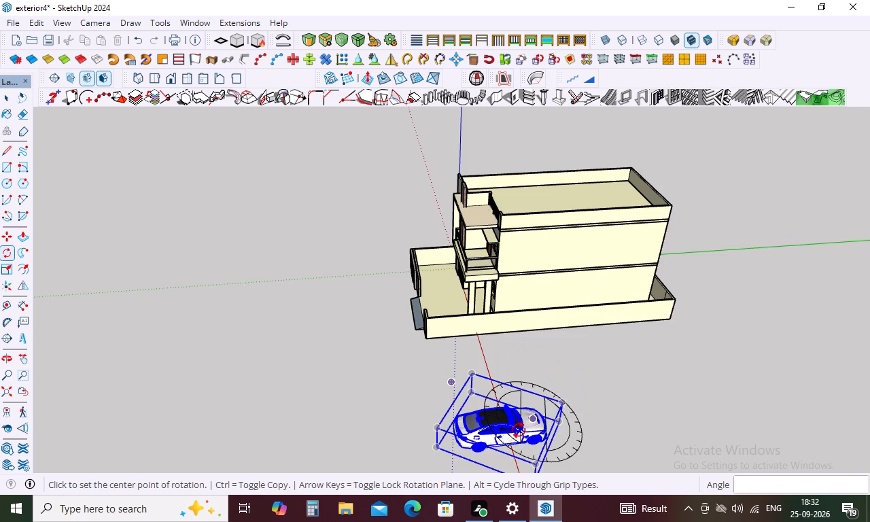
{"action": "key", "text": "space"}
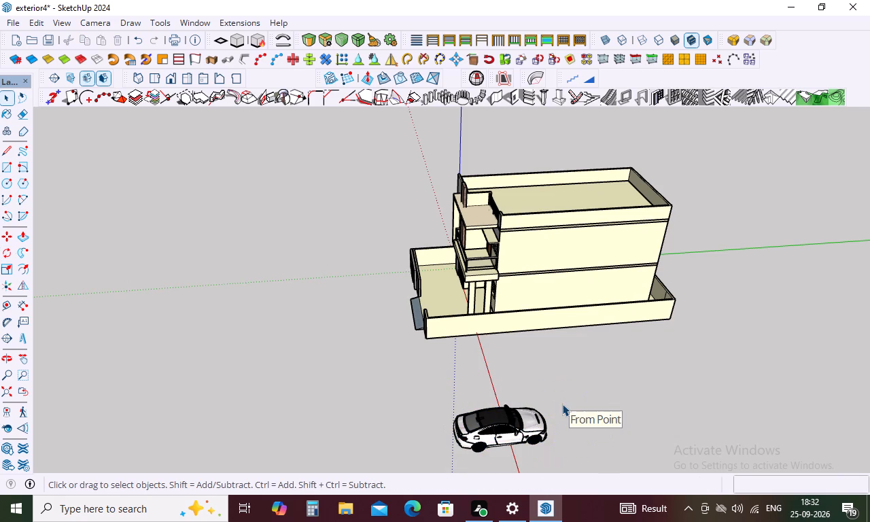
{"action": "left_click", "coordinate": [525, 429]}
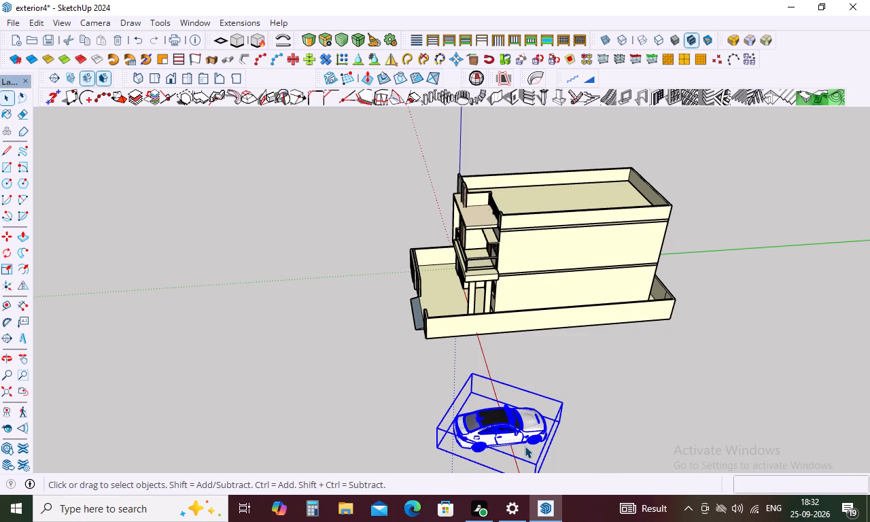
{"action": "key", "text": "m"}
{"action": "scroll", "coordinate": [525, 446], "scroll_direction": "down", "scroll_amount": 7}
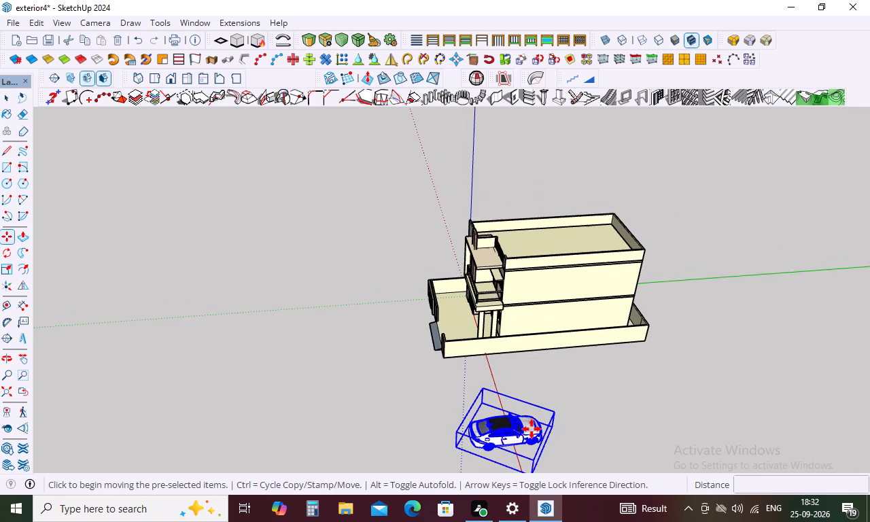
{"action": "middle_click_drag", "start_coordinate": [532, 455], "coordinate": [729, 445]}
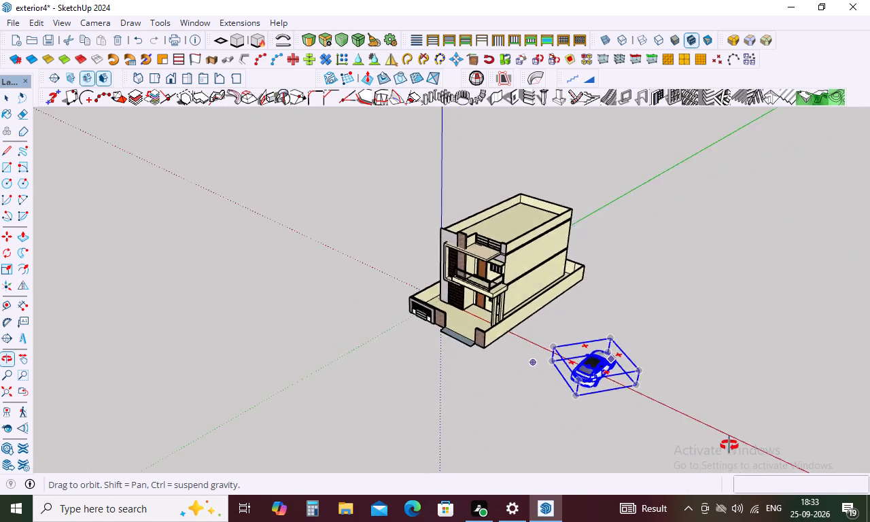
{"action": "middle_click_drag", "start_coordinate": [729, 445], "coordinate": [745, 445]}
{"action": "scroll", "coordinate": [610, 383], "scroll_direction": "up", "scroll_amount": 8}
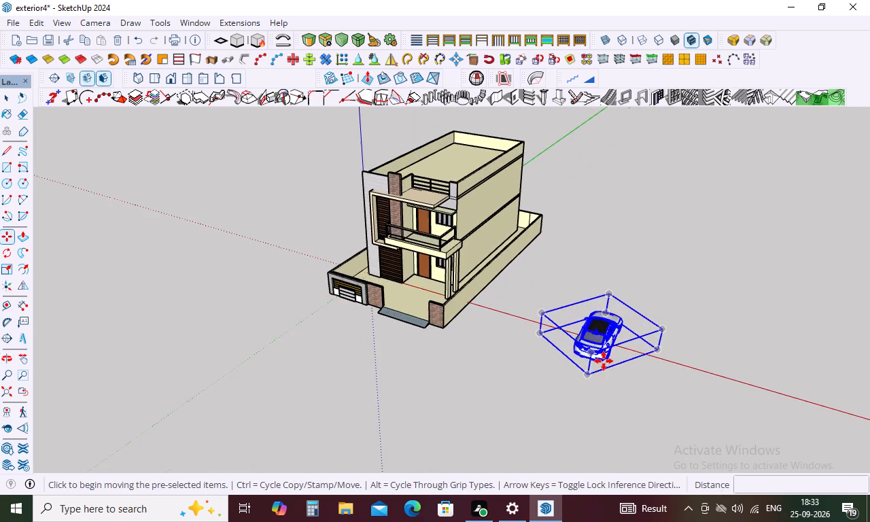
{"action": "scroll", "coordinate": [590, 371], "scroll_direction": "up", "scroll_amount": 5}
{"action": "left_click", "coordinate": [587, 377]}
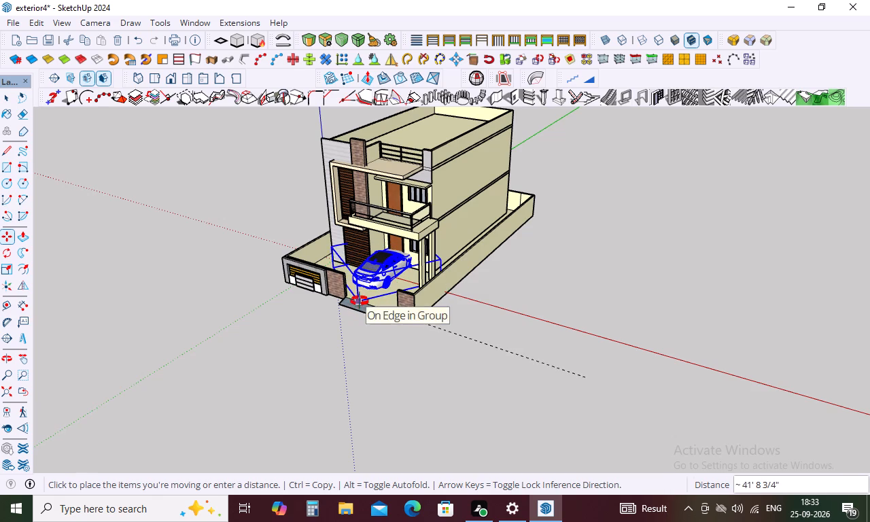
{"action": "middle_click_drag", "start_coordinate": [359, 300], "coordinate": [527, 353]}
{"action": "scroll", "coordinate": [451, 333], "scroll_direction": "up", "scroll_amount": 5}
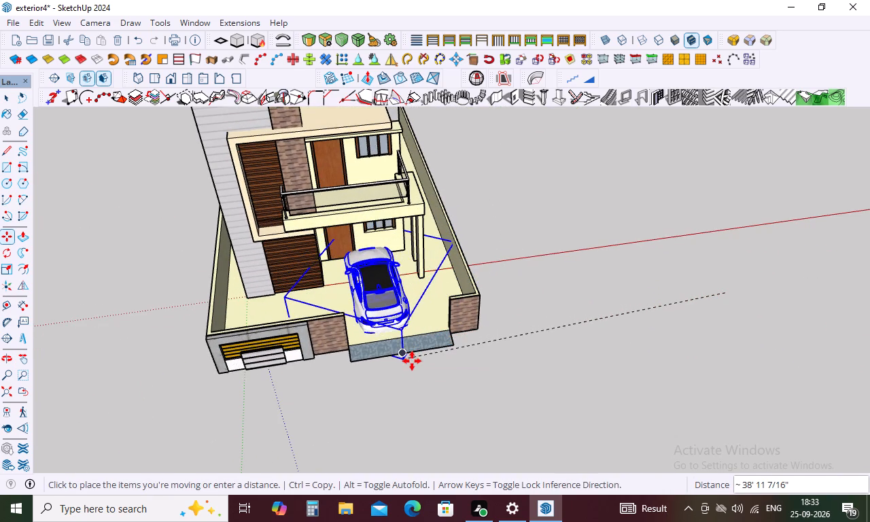
{"action": "left_click", "coordinate": [420, 350]}
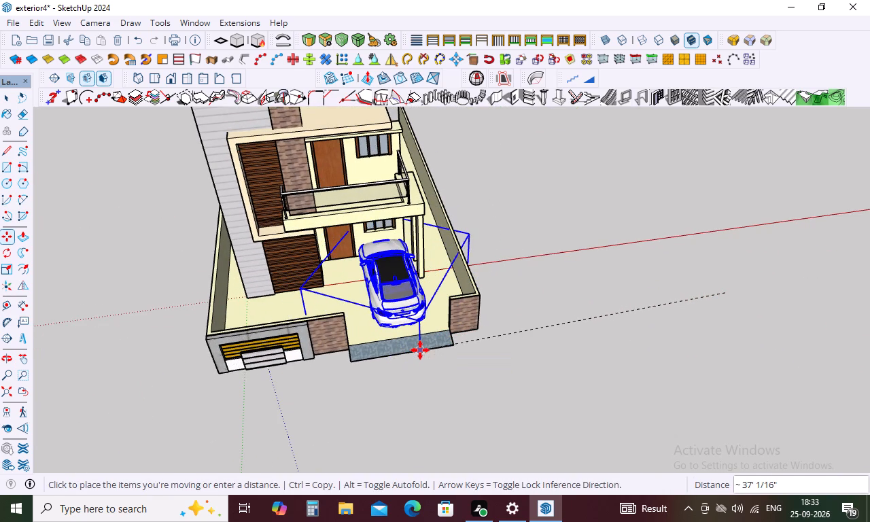
{"action": "scroll", "coordinate": [499, 341], "scroll_direction": "down", "scroll_amount": 4}
{"action": "middle_click_drag", "start_coordinate": [513, 332], "coordinate": [377, 349]}
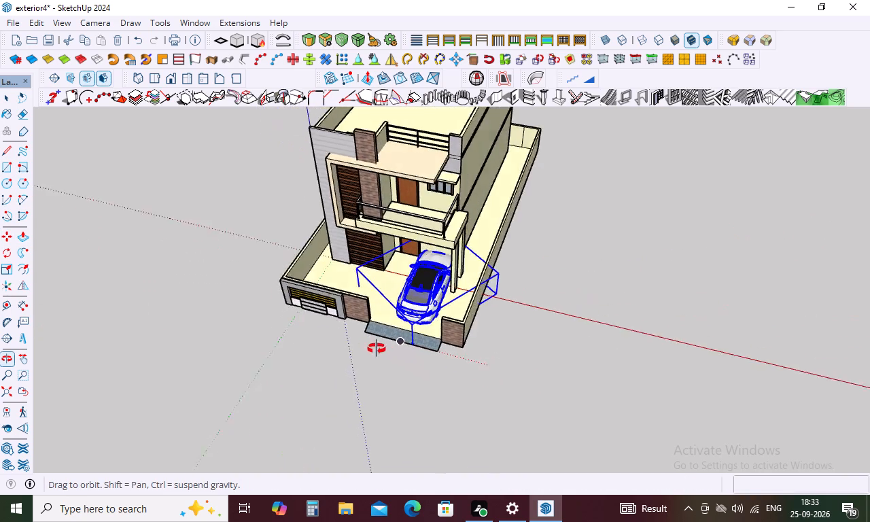
{"action": "middle_click_drag", "start_coordinate": [377, 349], "coordinate": [330, 330]}
{"action": "key", "text": "space"}
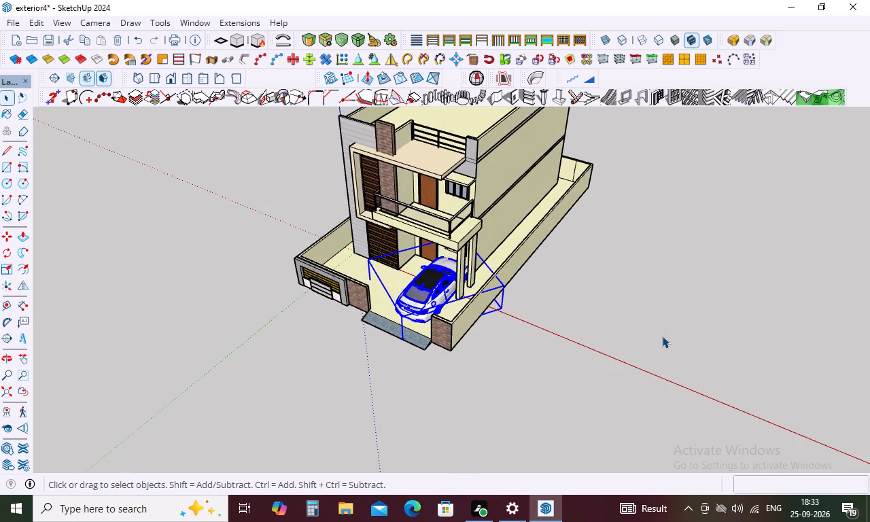
{"action": "left_click", "coordinate": [662, 330]}
Scale the car along the red axis to about 0.83 from one side and 0.95 from the opposite side.
{"action": "scroll", "coordinate": [646, 302], "scroll_direction": "down", "scroll_amount": 4}
{"action": "middle_click_drag", "start_coordinate": [649, 290], "coordinate": [640, 293]}
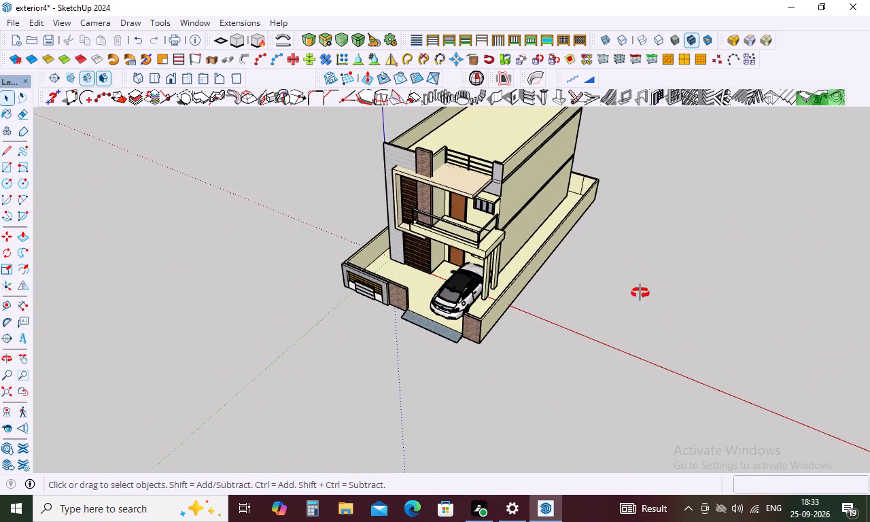
{"action": "middle_click_drag", "start_coordinate": [640, 293], "coordinate": [468, 273]}
{"action": "scroll", "coordinate": [484, 309], "scroll_direction": "up", "scroll_amount": 14}
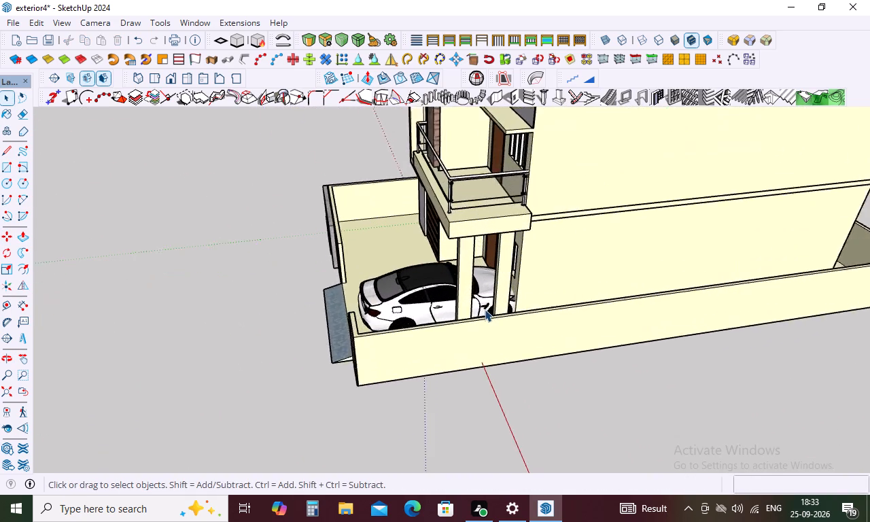
{"action": "scroll", "coordinate": [485, 309], "scroll_direction": "up", "scroll_amount": 3}
{"action": "middle_click_drag", "start_coordinate": [485, 309], "coordinate": [611, 336]}
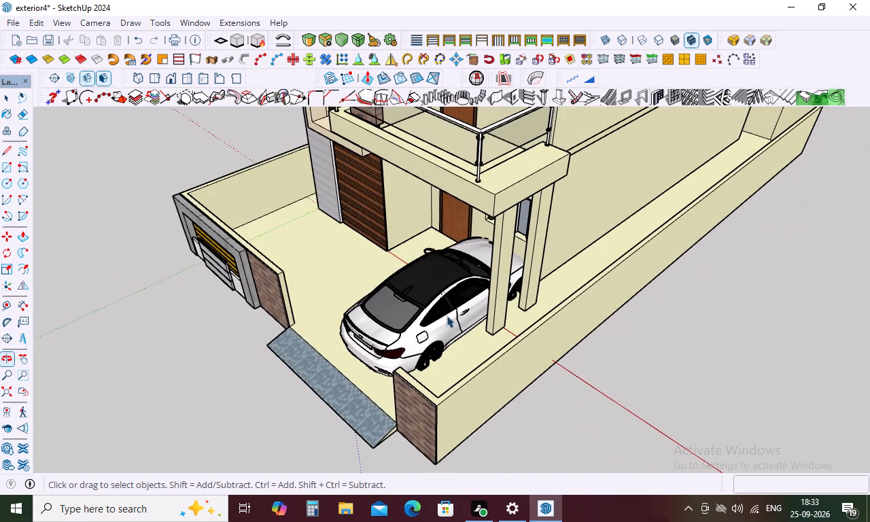
{"action": "left_click", "coordinate": [430, 311]}
{"action": "key", "text": "s"}
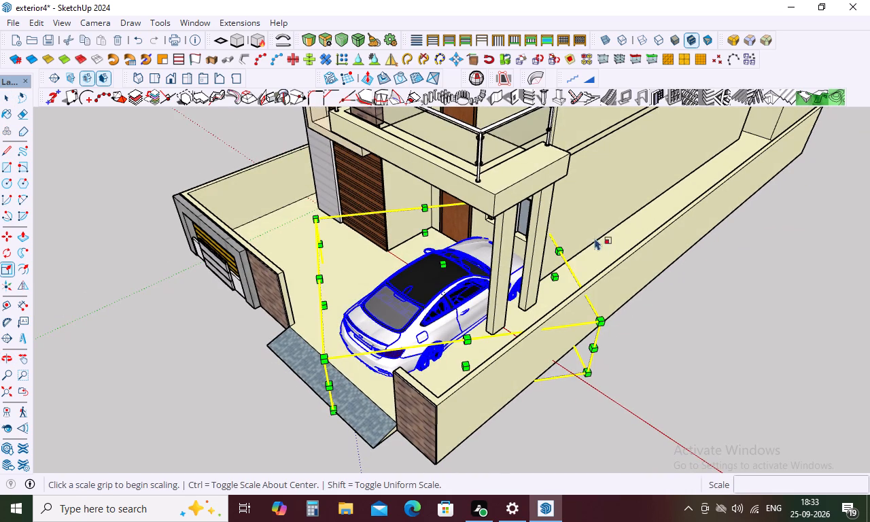
{"action": "left_click", "coordinate": [561, 245]}
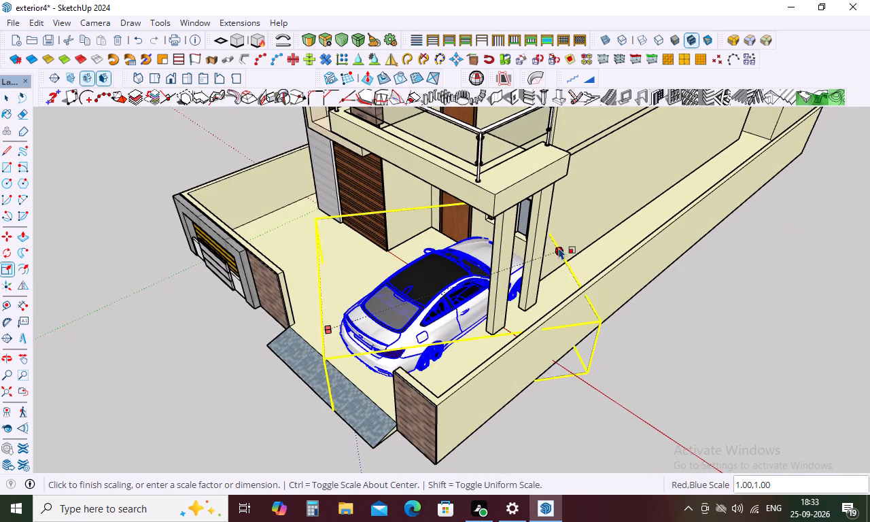
{"action": "left_click", "coordinate": [519, 266]}
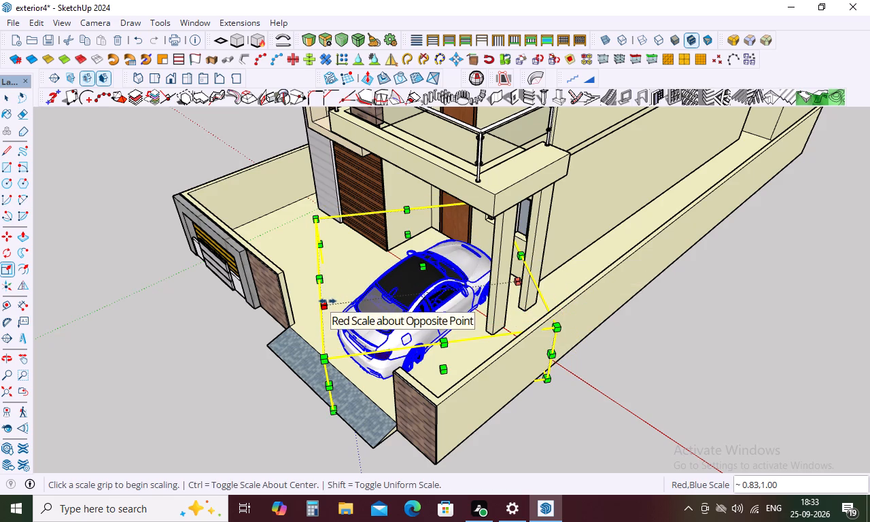
{"action": "left_click", "coordinate": [327, 302]}
{"action": "left_click", "coordinate": [334, 302]}
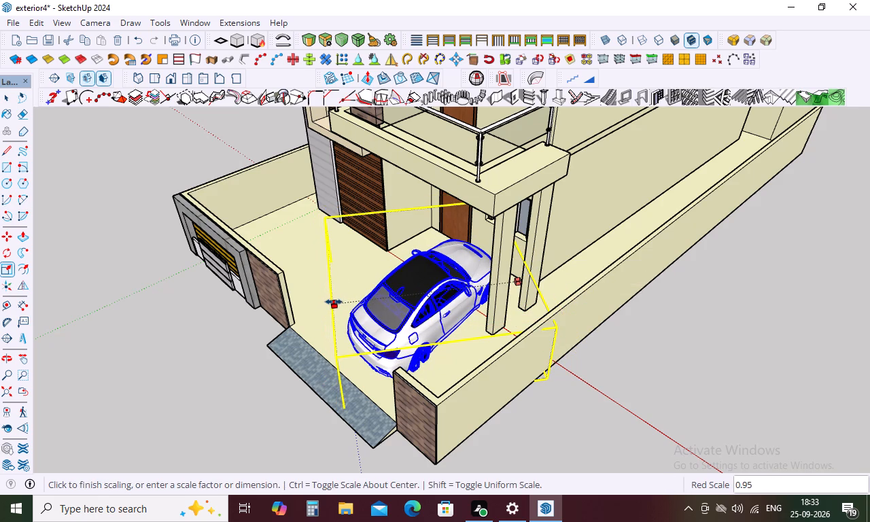
Scale the car along the green axis to 0.92 and deselect it.
{"action": "left_click", "coordinate": [446, 341]}
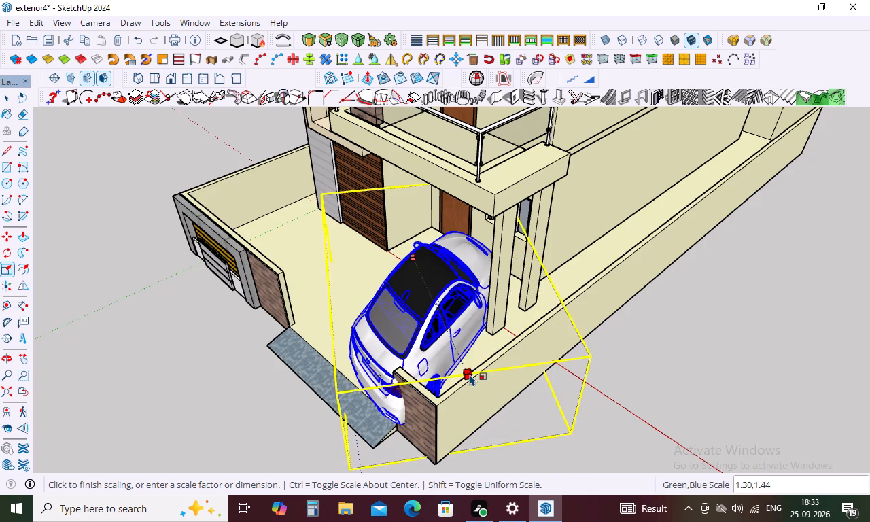
{"action": "key", "text": "Escape"}
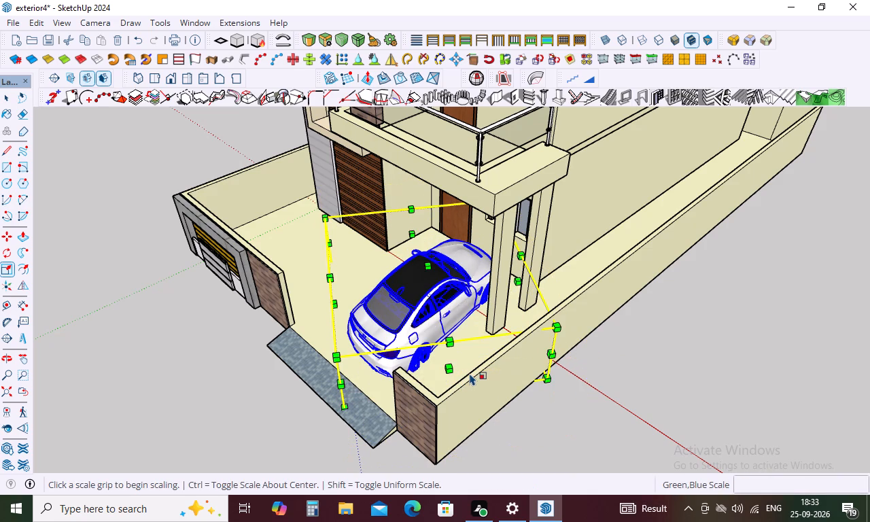
{"action": "left_click", "coordinate": [450, 373]}
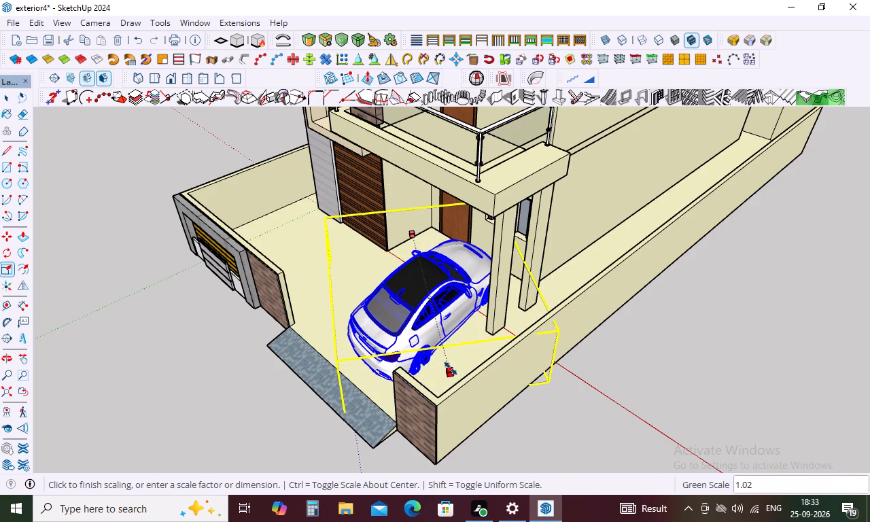
{"action": "left_click", "coordinate": [451, 352]}
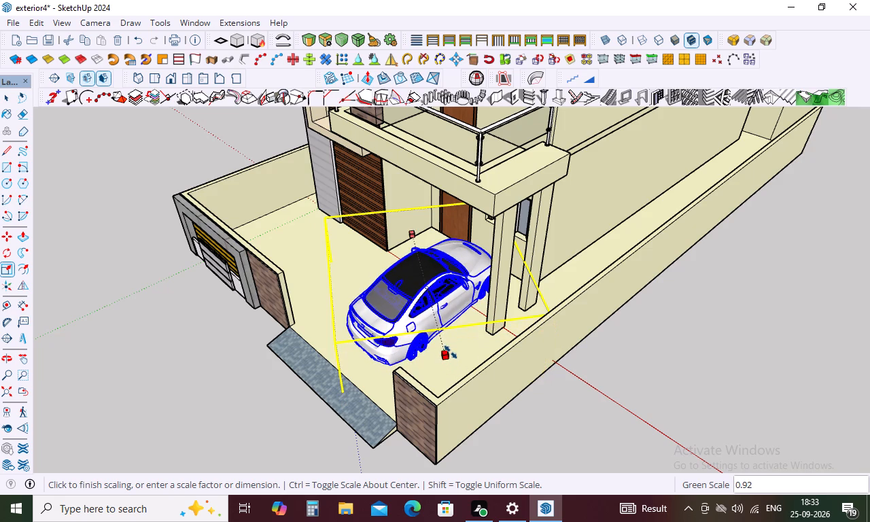
{"action": "key", "text": "space"}
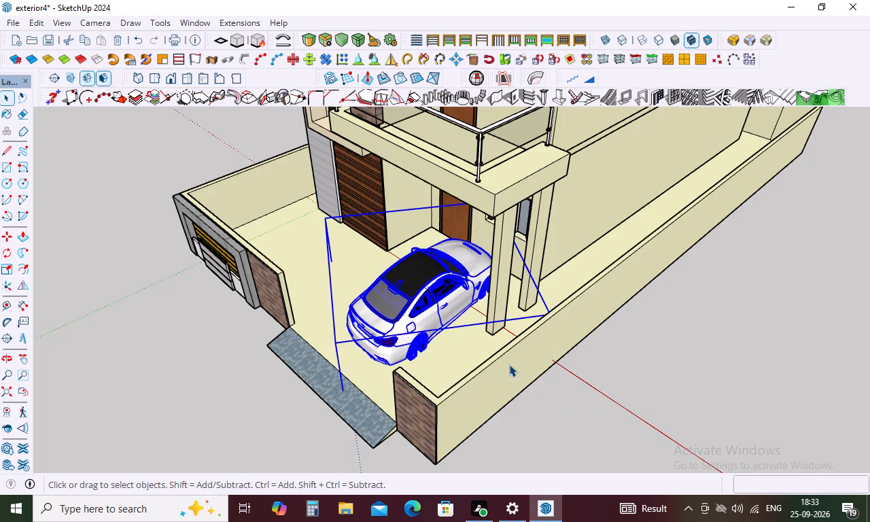
{"action": "left_click", "coordinate": [587, 408]}
Examine the parked car's fit under the balcony from the side, front and close behind.
{"action": "scroll", "coordinate": [591, 404], "scroll_direction": "down", "scroll_amount": 5}
{"action": "middle_click_drag", "start_coordinate": [606, 383], "coordinate": [473, 393]}
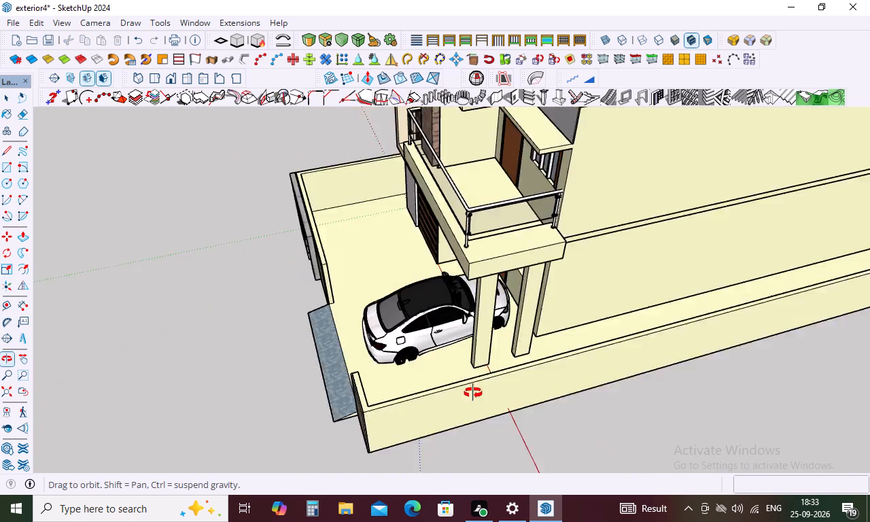
{"action": "middle_click_drag", "start_coordinate": [473, 393], "coordinate": [746, 402]}
{"action": "scroll", "coordinate": [686, 430], "scroll_direction": "down", "scroll_amount": 7}
{"action": "middle_click_drag", "start_coordinate": [686, 434], "coordinate": [691, 398]}
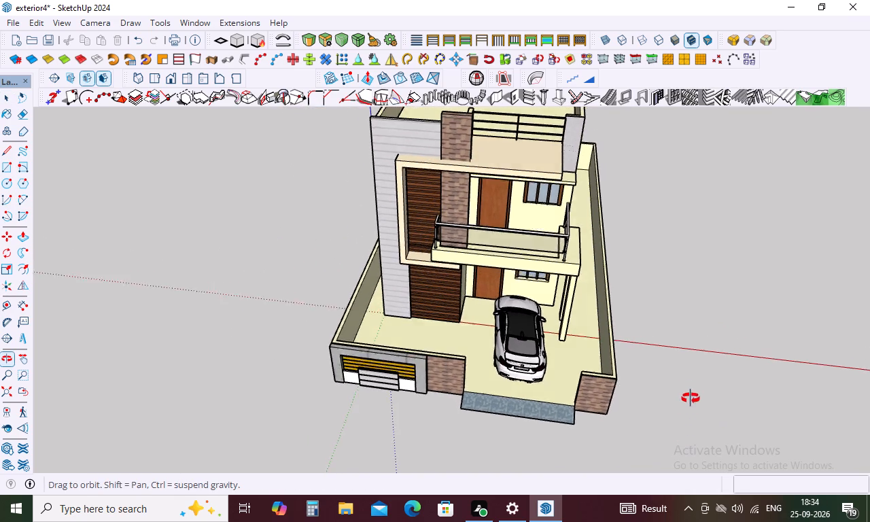
{"action": "middle_click_drag", "start_coordinate": [691, 398], "coordinate": [663, 255]}
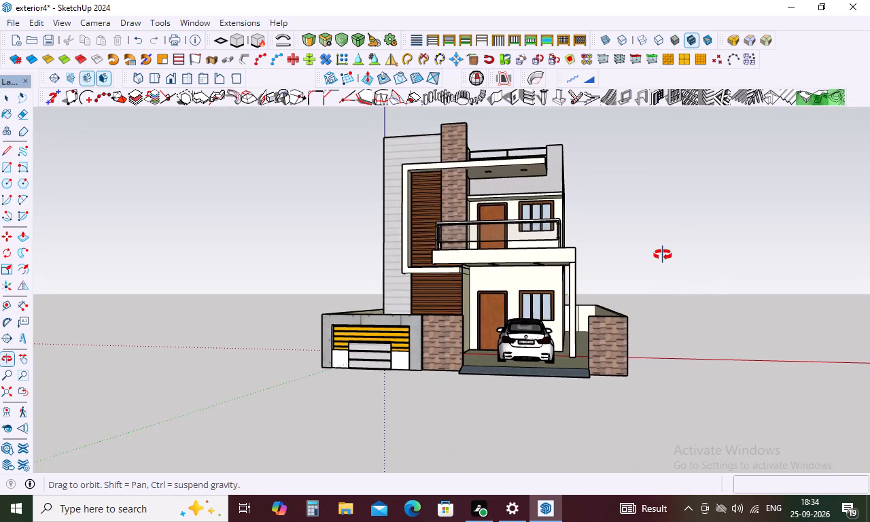
{"action": "middle_click_drag", "start_coordinate": [663, 255], "coordinate": [618, 252]}
{"action": "scroll", "coordinate": [523, 316], "scroll_direction": "up", "scroll_amount": 19}
{"action": "scroll", "coordinate": [542, 352], "scroll_direction": "down", "scroll_amount": 4}
{"action": "middle_click_drag", "start_coordinate": [542, 352], "coordinate": [649, 350]}
{"action": "scroll", "coordinate": [580, 350], "scroll_direction": "up", "scroll_amount": 13}
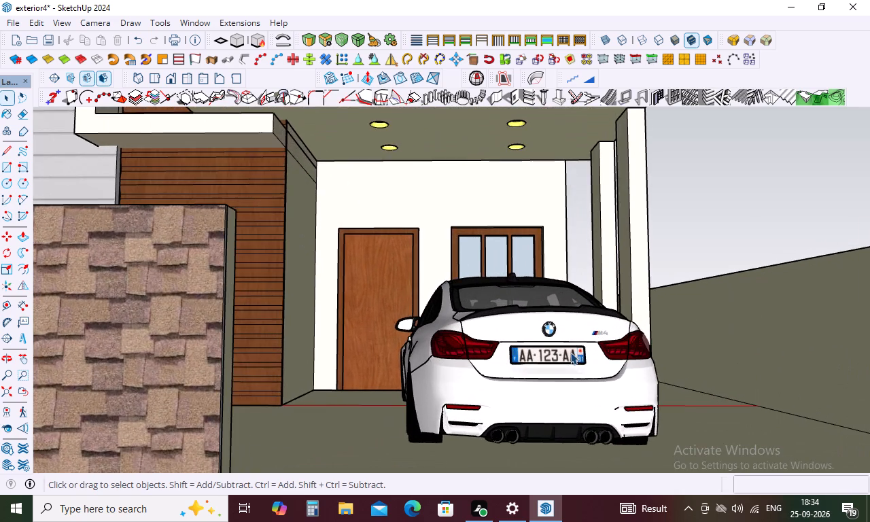
{"action": "scroll", "coordinate": [570, 352], "scroll_direction": "down", "scroll_amount": 15}
{"action": "middle_click_drag", "start_coordinate": [639, 349], "coordinate": [604, 364]}
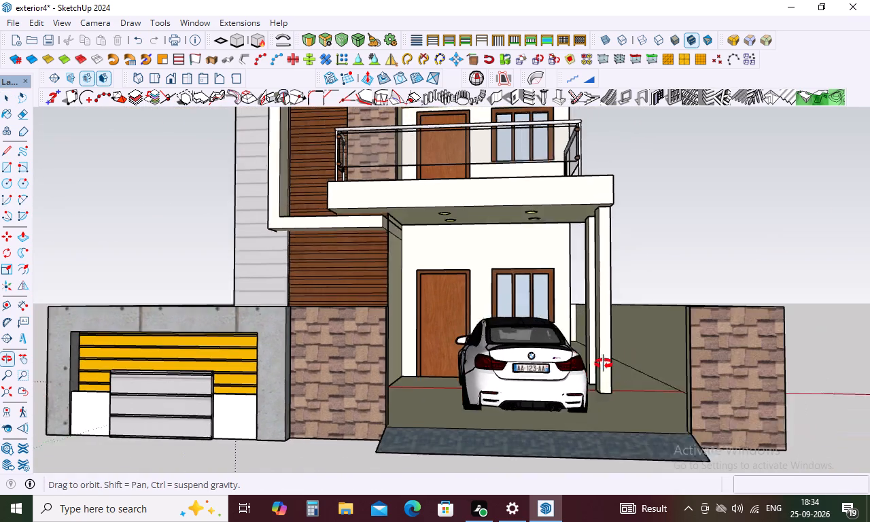
{"action": "middle_click_drag", "start_coordinate": [604, 364], "coordinate": [593, 362]}
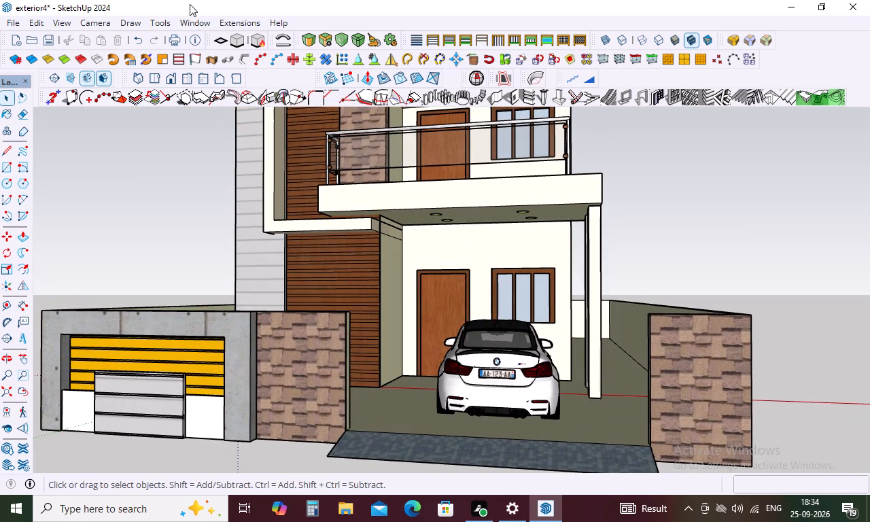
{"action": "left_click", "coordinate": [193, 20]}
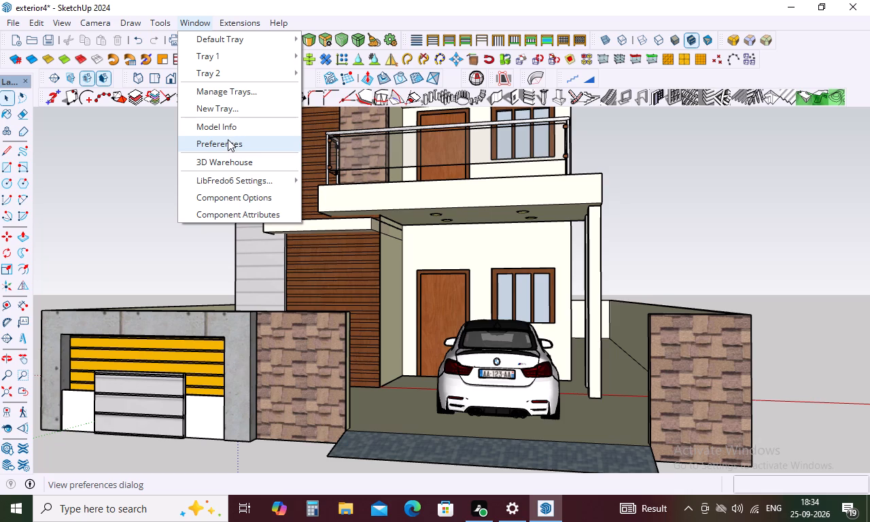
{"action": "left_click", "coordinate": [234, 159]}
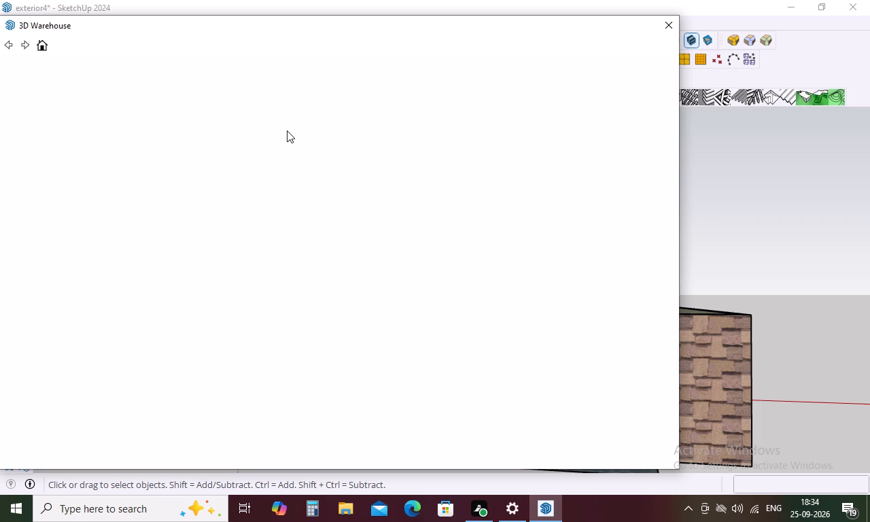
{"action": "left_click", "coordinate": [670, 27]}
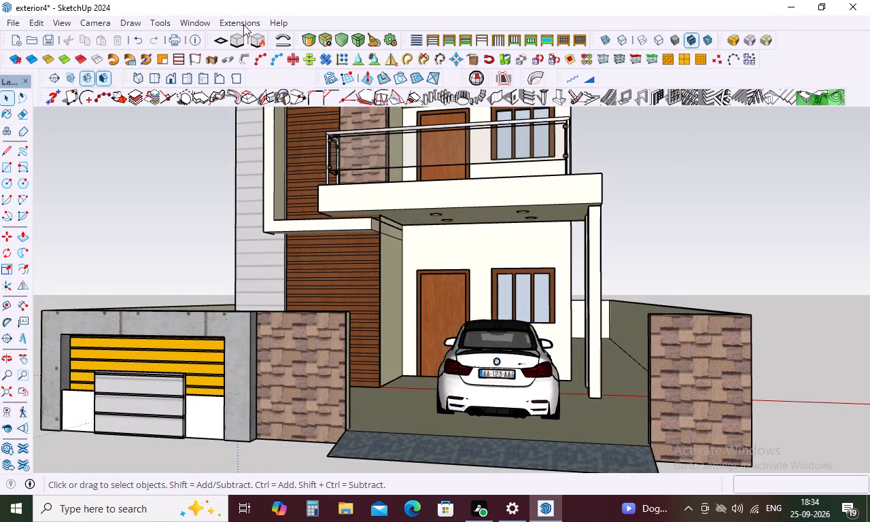
Search the 3D Warehouse for "main gate" in place of the car search.
{"action": "left_click", "coordinate": [243, 24]}
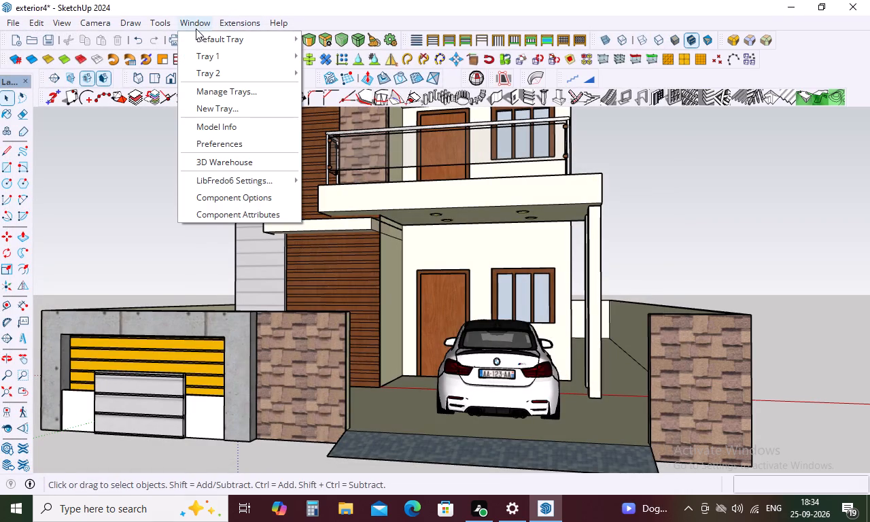
{"action": "double_click", "coordinate": [209, 166]}
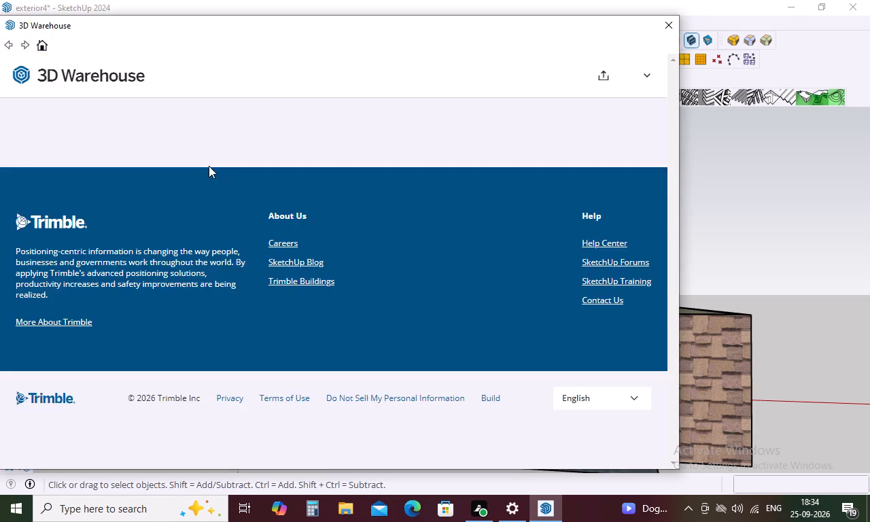
{"action": "left_click", "coordinate": [290, 69]}
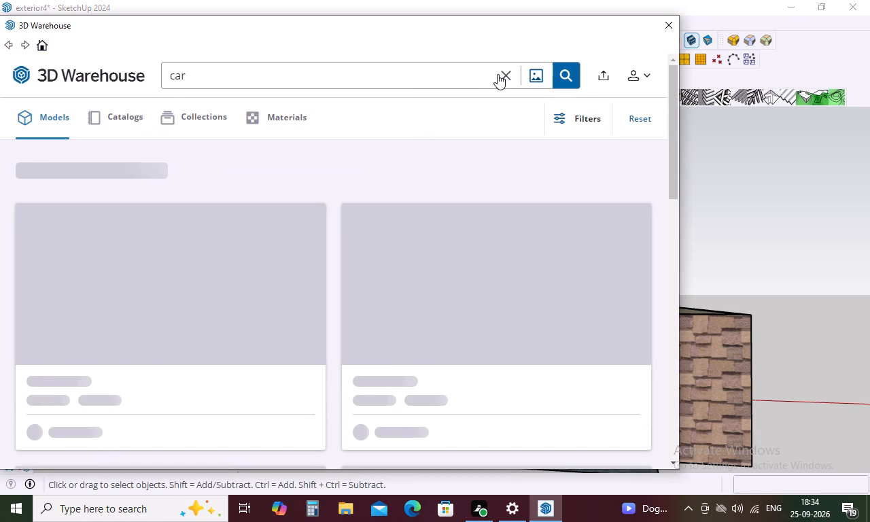
{"action": "key", "text": "BackSpace"}
{"action": "key", "text": "BackSpace"}
{"action": "key", "text": "BackSpace"}
{"action": "key", "text": "BackSpace"}
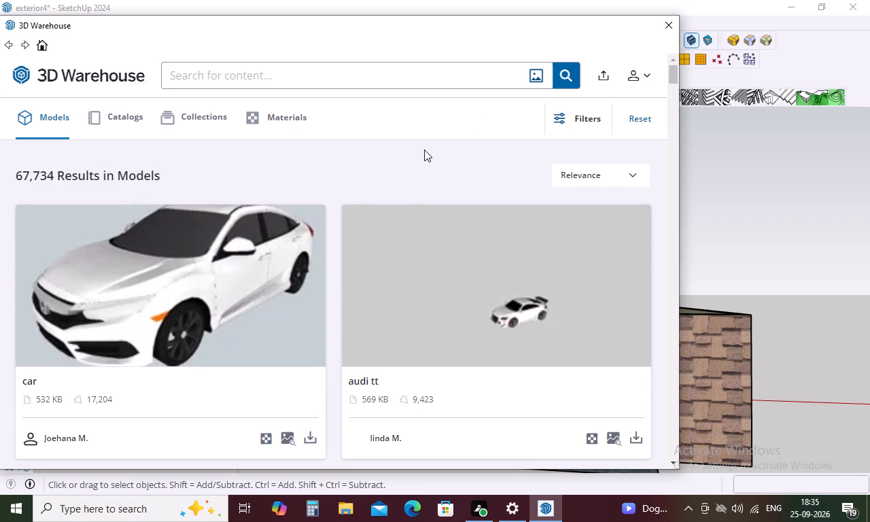
{"action": "type", "text": "ma"}
{"action": "key", "text": "i"}
{"action": "type", "text": "n d"}
{"action": "key", "text": "BackSpace"}
{"action": "type", "text": "gate"}
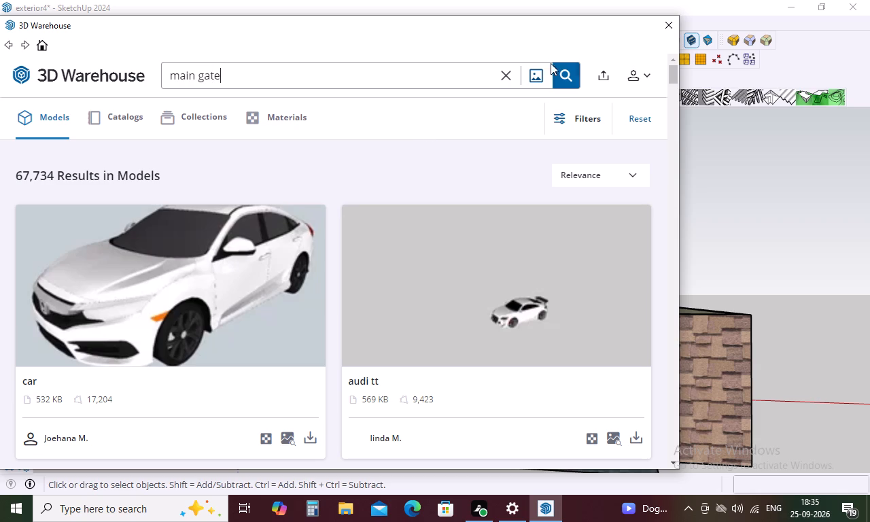
{"action": "left_click", "coordinate": [572, 84]}
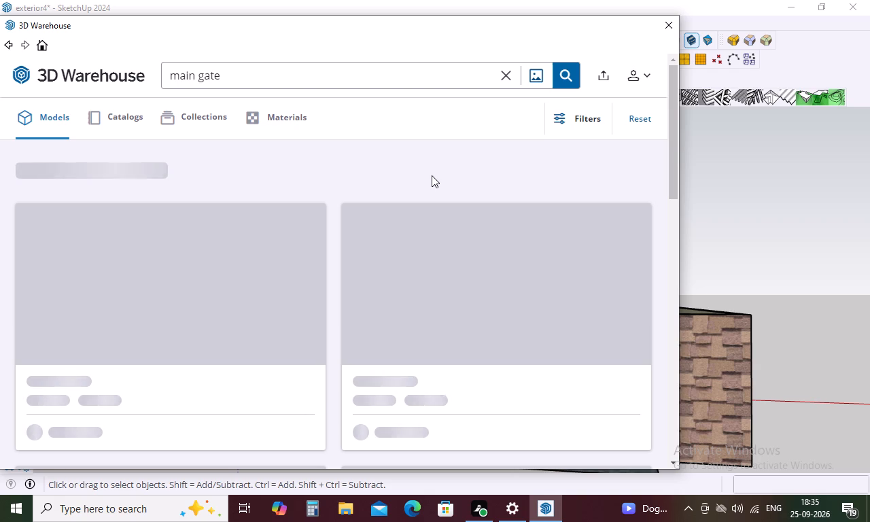
Browse the main gate models for a double-leaf gate that suits the front wall opening.
{"action": "scroll", "coordinate": [432, 175], "scroll_direction": "down", "scroll_amount": 3}
{"action": "scroll", "coordinate": [432, 175], "scroll_direction": "up", "scroll_amount": 6}
{"action": "scroll", "coordinate": [432, 175], "scroll_direction": "down", "scroll_amount": 8}
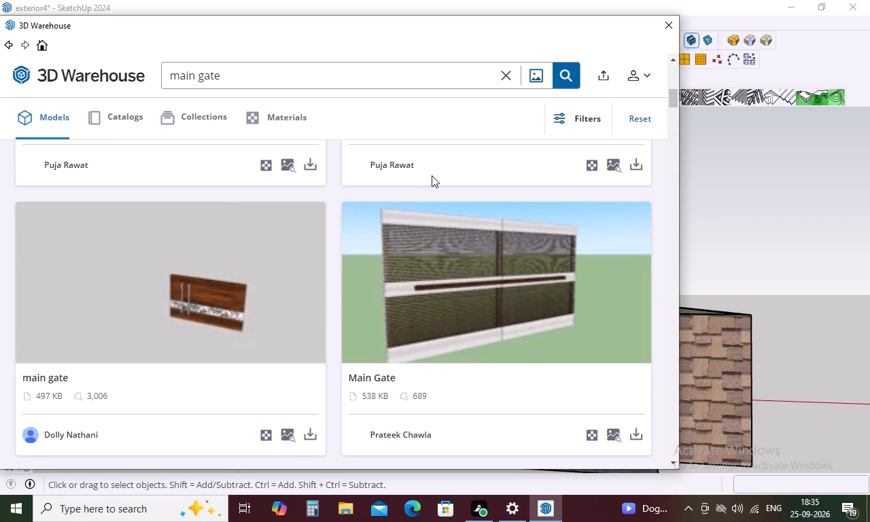
{"action": "scroll", "coordinate": [432, 217], "scroll_direction": "down", "scroll_amount": 8}
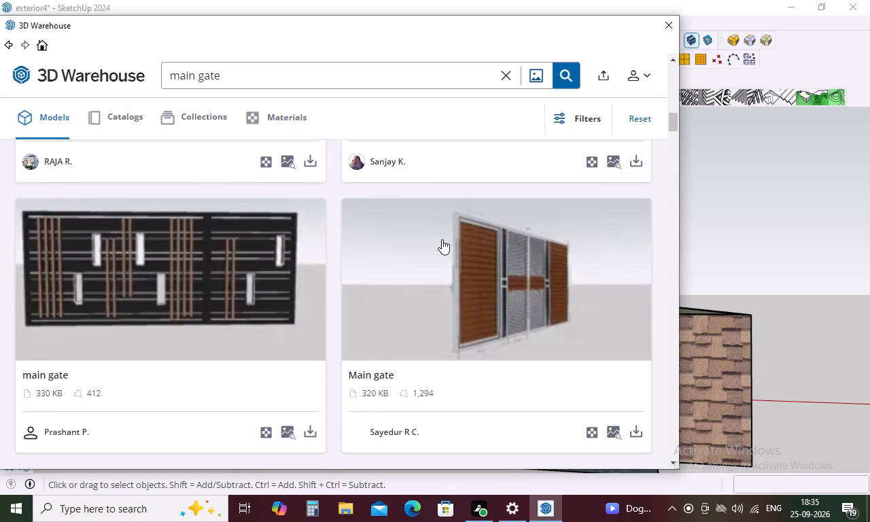
{"action": "scroll", "coordinate": [442, 239], "scroll_direction": "down", "scroll_amount": 15}
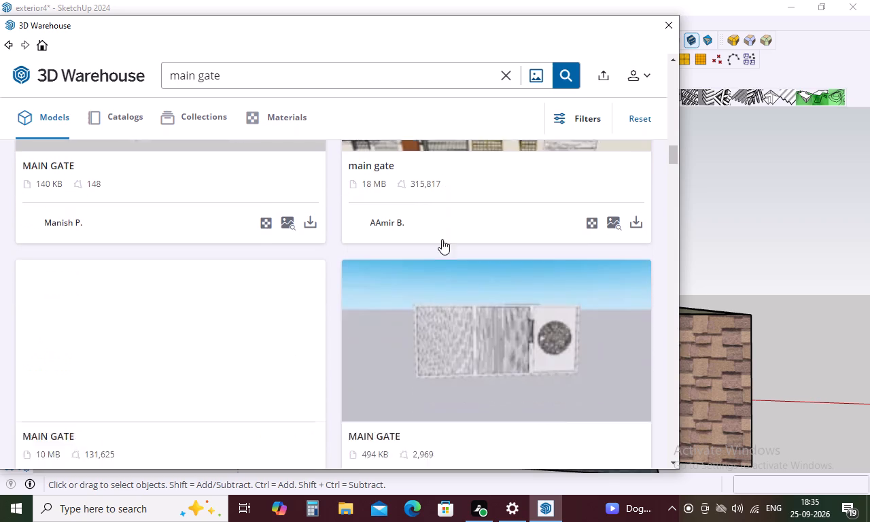
{"action": "scroll", "coordinate": [442, 239], "scroll_direction": "down", "scroll_amount": 15}
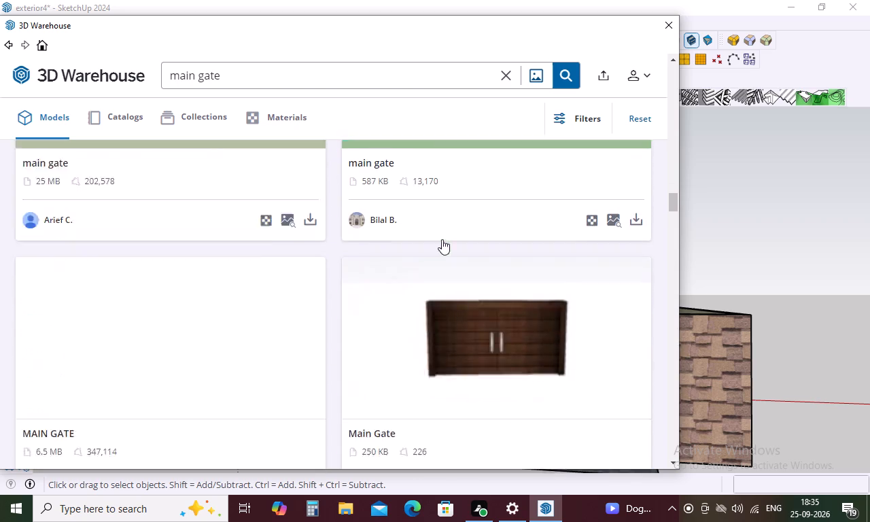
{"action": "scroll", "coordinate": [442, 239], "scroll_direction": "down", "scroll_amount": 9}
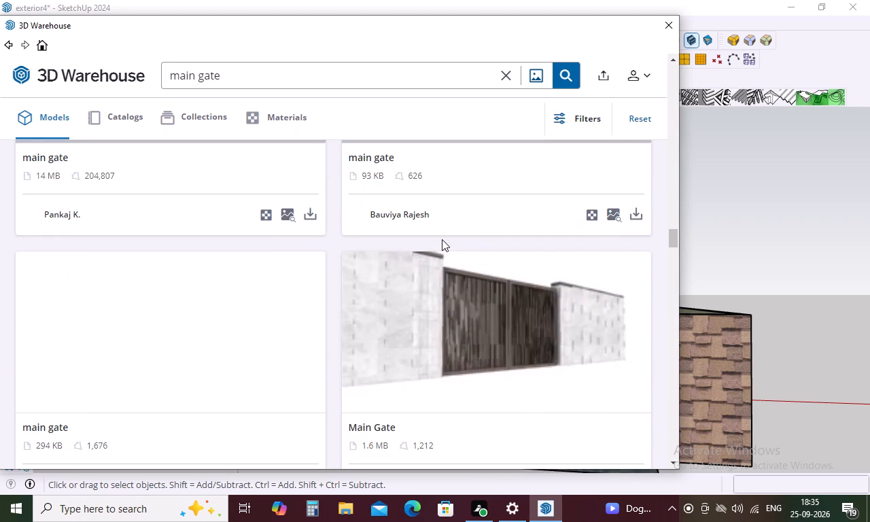
{"action": "scroll", "coordinate": [442, 239], "scroll_direction": "down", "scroll_amount": 15}
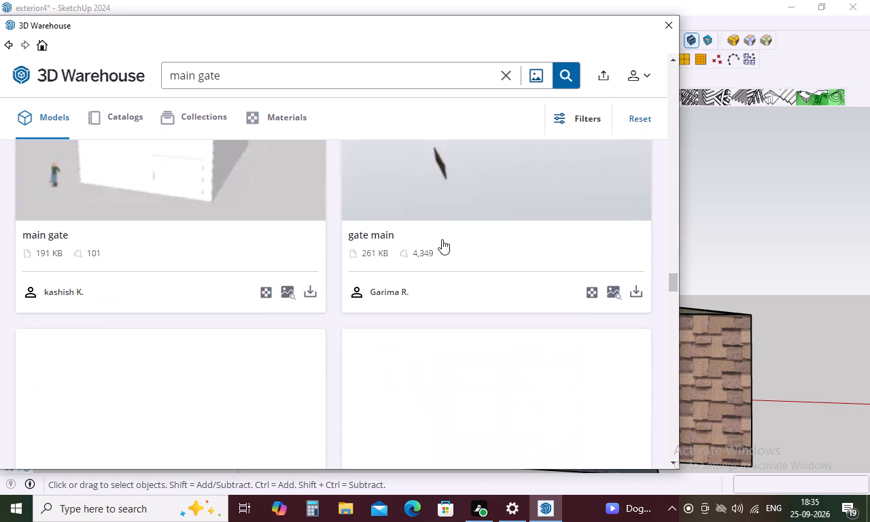
{"action": "scroll", "coordinate": [442, 239], "scroll_direction": "down", "scroll_amount": 14}
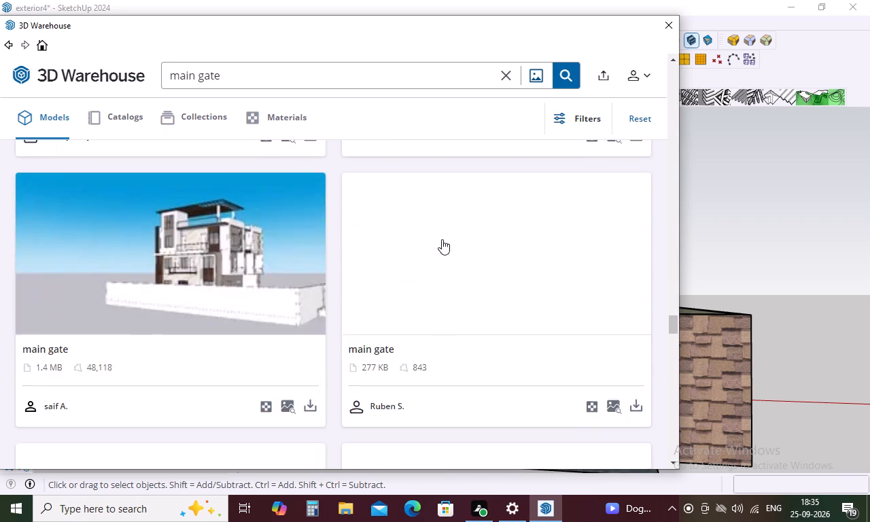
{"action": "scroll", "coordinate": [442, 239], "scroll_direction": "up", "scroll_amount": 11}
{"action": "scroll", "coordinate": [442, 239], "scroll_direction": "down", "scroll_amount": 1}
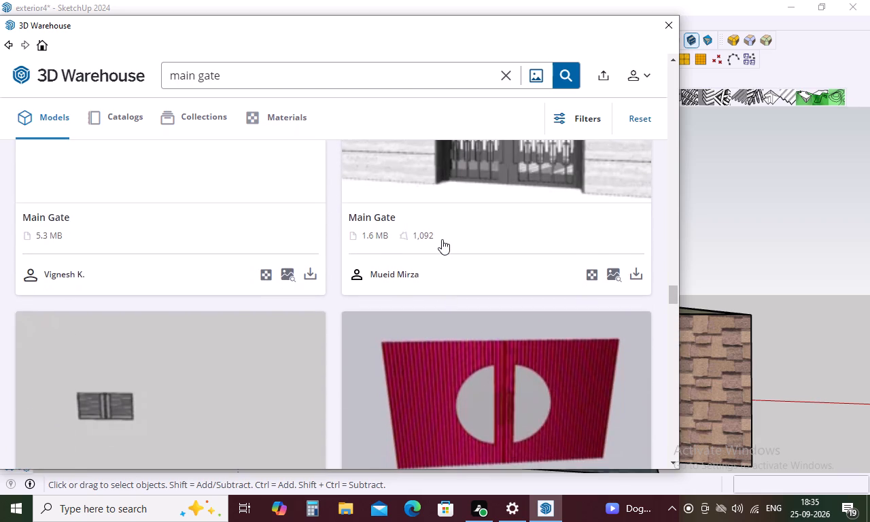
{"action": "scroll", "coordinate": [442, 240], "scroll_direction": "down", "scroll_amount": 2}
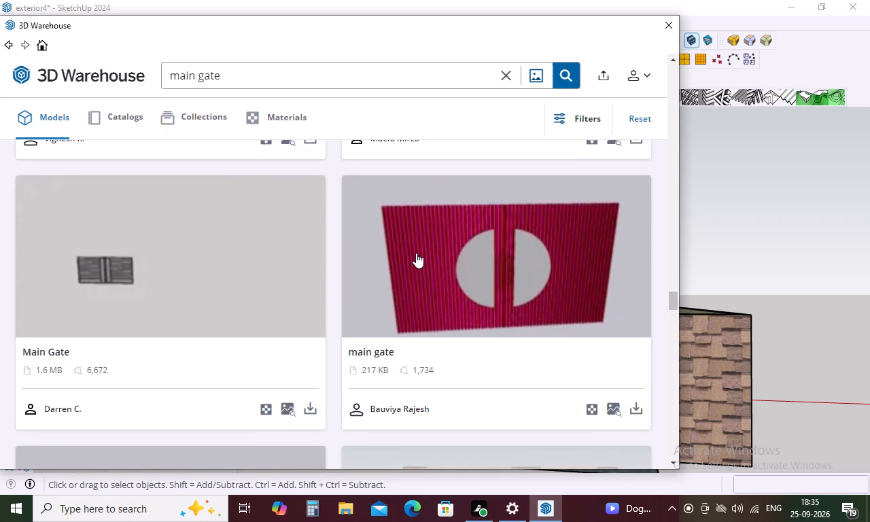
Load the grey slatted 1.6 MB Main Gate and place it at the ramp's top corner against the brick-clad wall beside the yellow slats.
{"action": "left_click", "coordinate": [307, 412]}
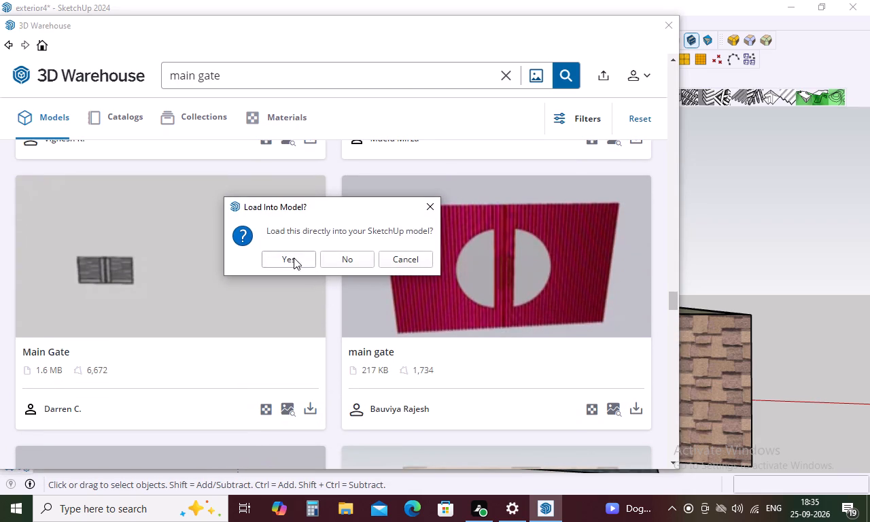
{"action": "left_click", "coordinate": [294, 258]}
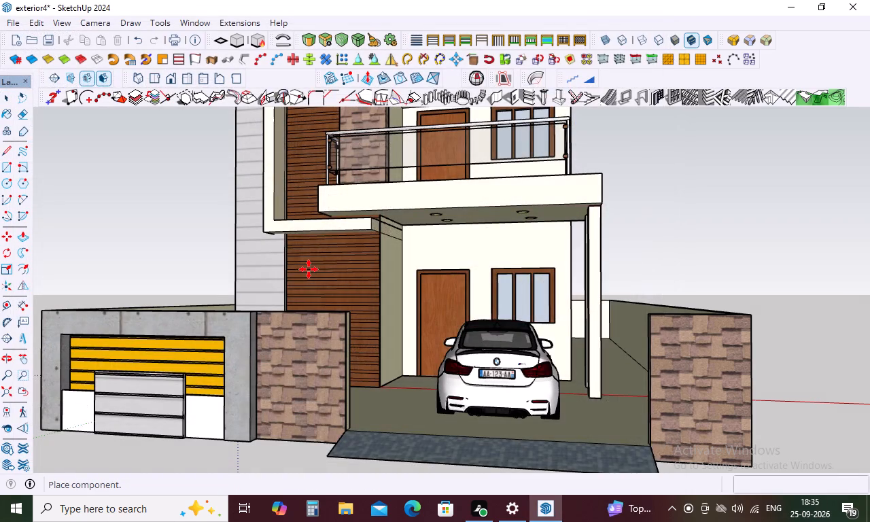
{"action": "scroll", "coordinate": [309, 269], "scroll_direction": "up", "scroll_amount": 1}
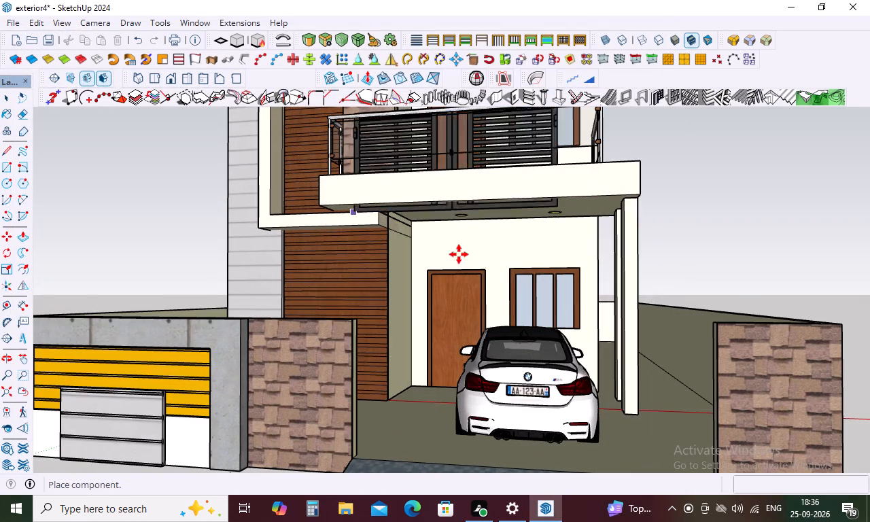
{"action": "scroll", "coordinate": [638, 239], "scroll_direction": "down", "scroll_amount": 10}
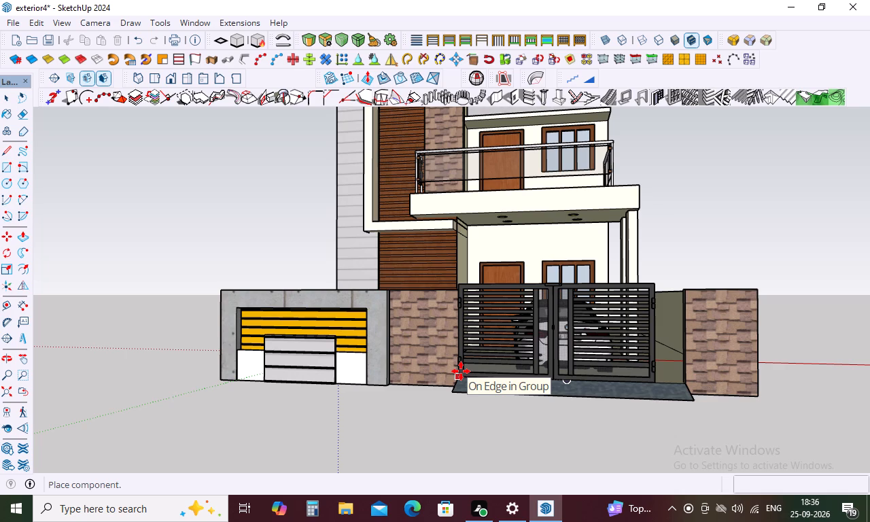
{"action": "scroll", "coordinate": [469, 370], "scroll_direction": "up", "scroll_amount": 5}
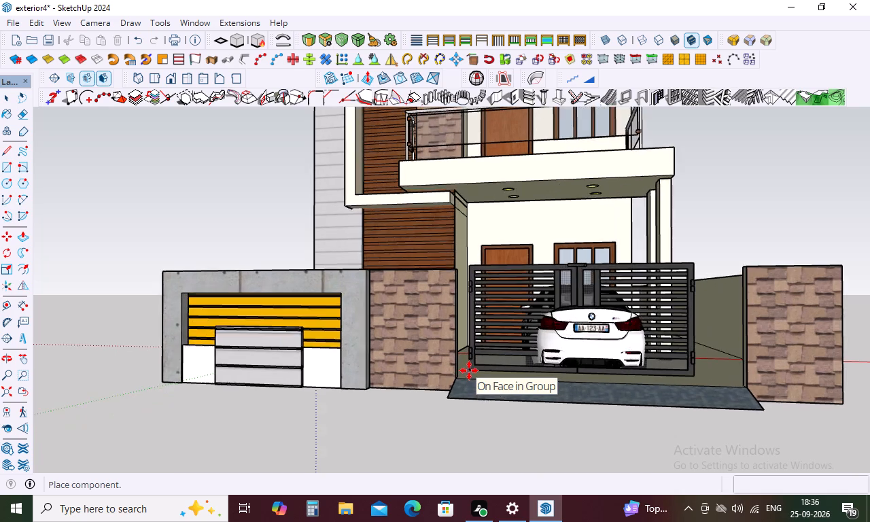
{"action": "scroll", "coordinate": [469, 370], "scroll_direction": "up", "scroll_amount": 11}
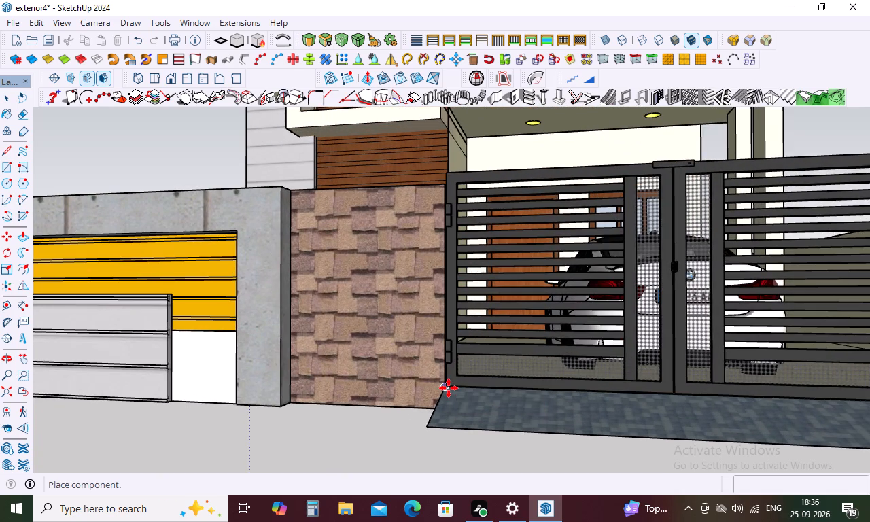
{"action": "left_click", "coordinate": [448, 388]}
{"action": "scroll", "coordinate": [528, 341], "scroll_direction": "down", "scroll_amount": 10}
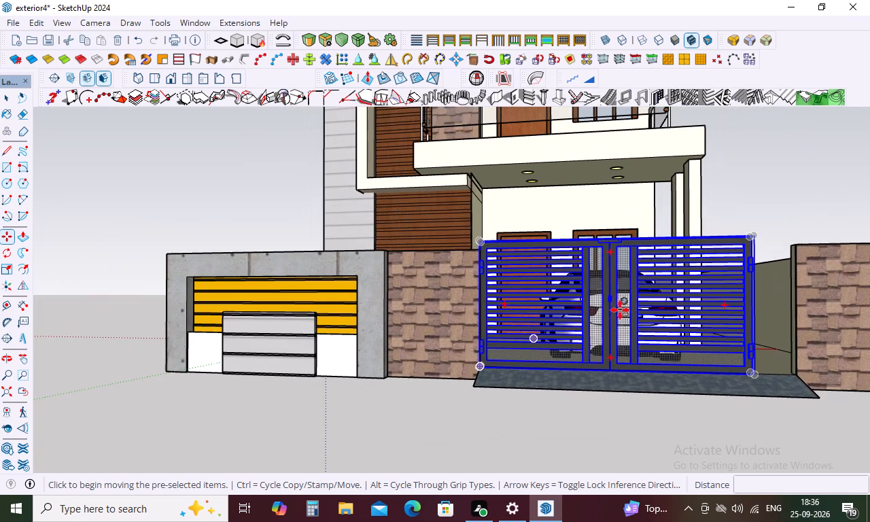
{"action": "key", "text": "space"}
Scale the gate to about 1.14 along red and 0.67 along green so it spans the opening to the far brick wall, and deselect it.
{"action": "left_click", "coordinate": [683, 324]}
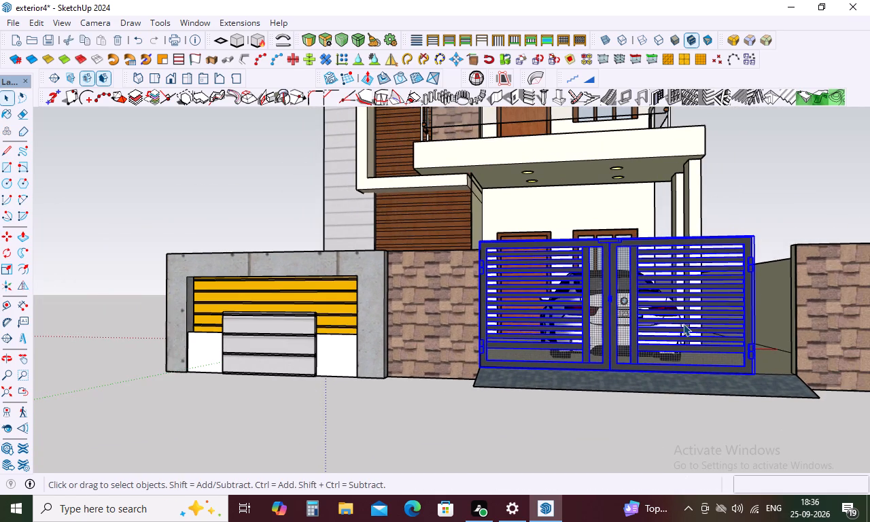
{"action": "key", "text": "s"}
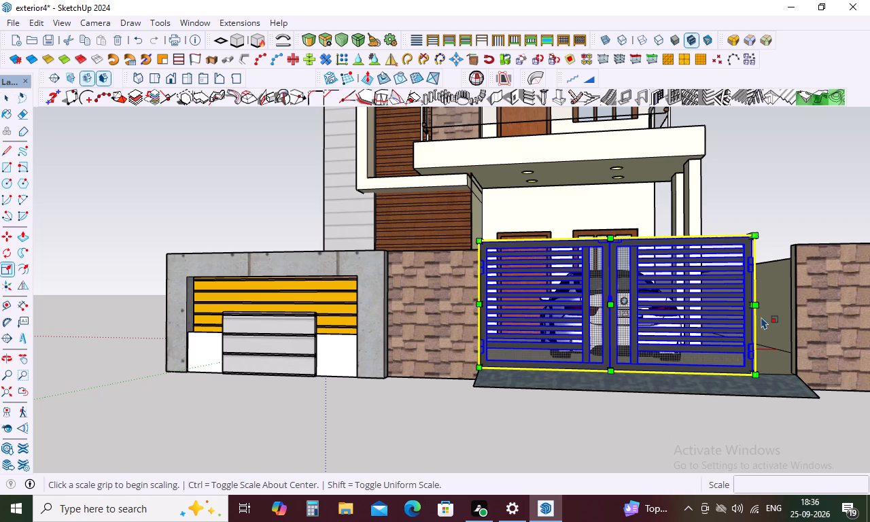
{"action": "left_click", "coordinate": [758, 303]}
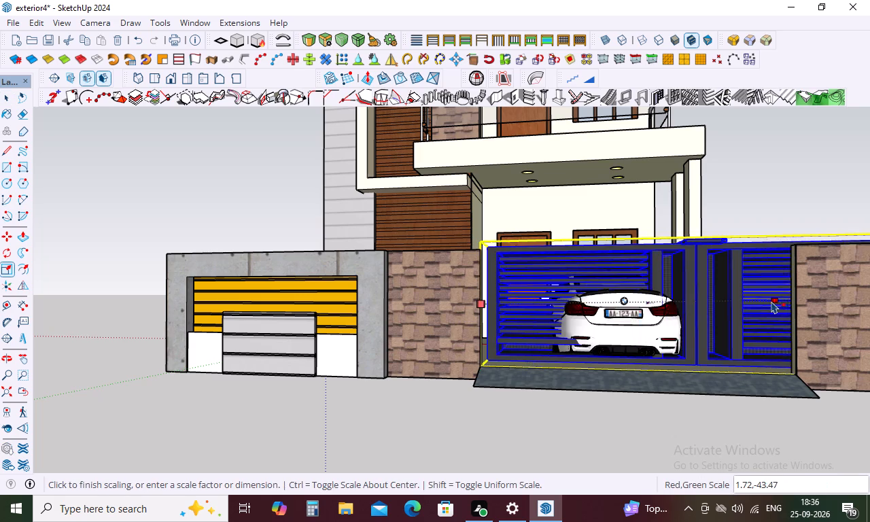
{"action": "left_click", "coordinate": [799, 330]}
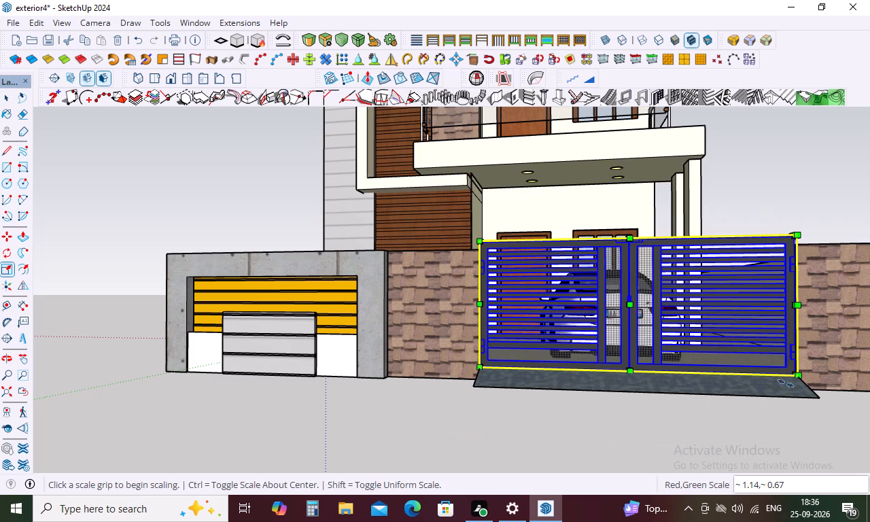
{"action": "key", "text": "space"}
{"action": "left_click", "coordinate": [679, 438]}
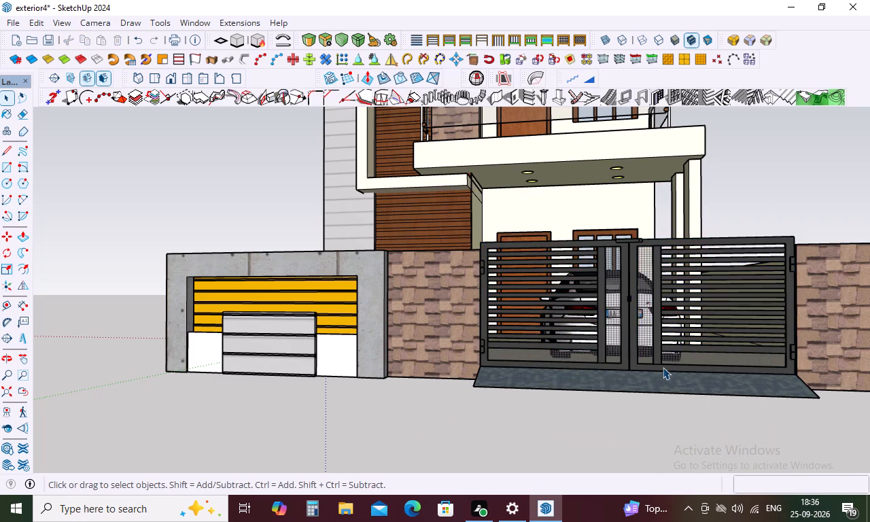
Examine the fitted gate and the parked car behind it from above, from the side and from the front.
{"action": "scroll", "coordinate": [663, 367], "scroll_direction": "down", "scroll_amount": 6}
{"action": "middle_click_drag", "start_coordinate": [691, 358], "coordinate": [604, 464]}
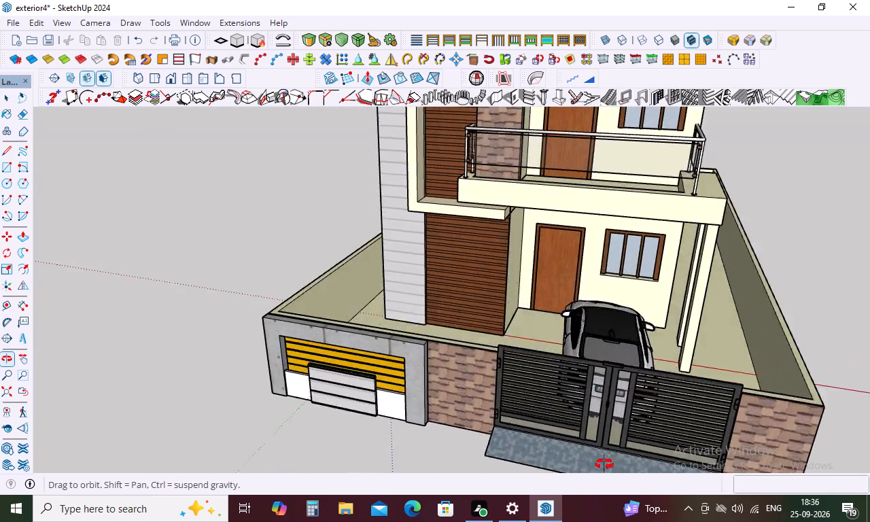
{"action": "middle_click_drag", "start_coordinate": [604, 464], "coordinate": [416, 419]}
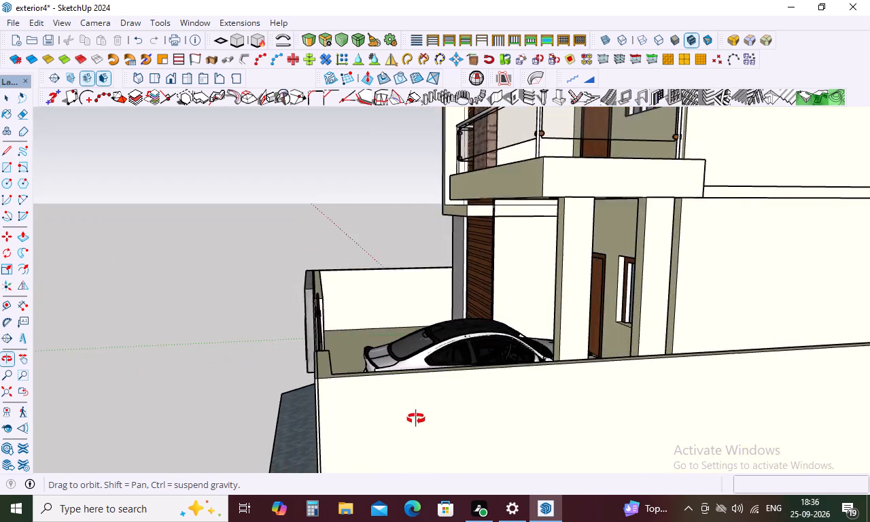
{"action": "middle_click_drag", "start_coordinate": [416, 419], "coordinate": [404, 445]}
{"action": "scroll", "coordinate": [455, 394], "scroll_direction": "down", "scroll_amount": 11}
{"action": "middle_click_drag", "start_coordinate": [493, 389], "coordinate": [511, 392]}
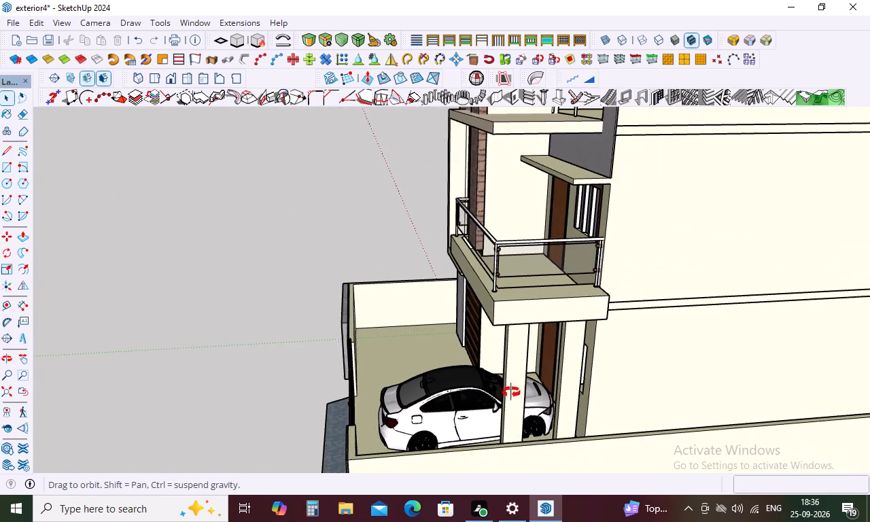
{"action": "middle_click_drag", "start_coordinate": [511, 392], "coordinate": [796, 300]}
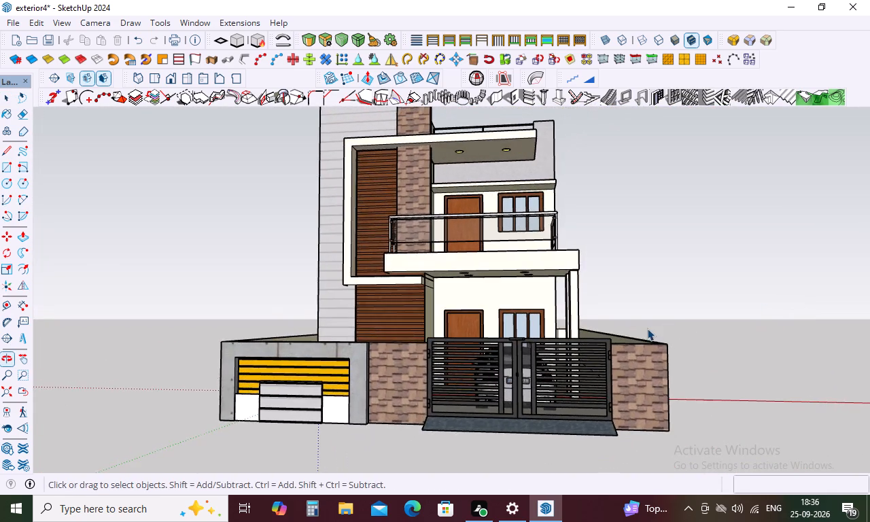
{"action": "scroll", "coordinate": [647, 328], "scroll_direction": "down", "scroll_amount": 7}
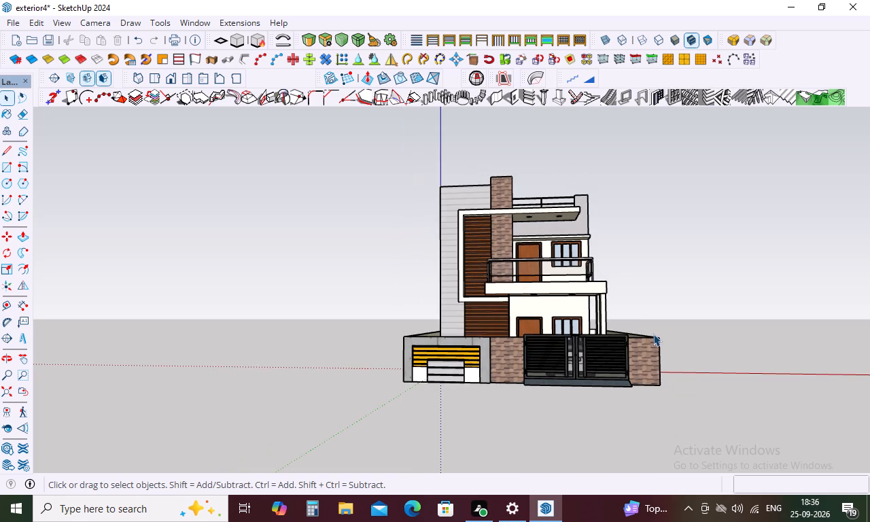
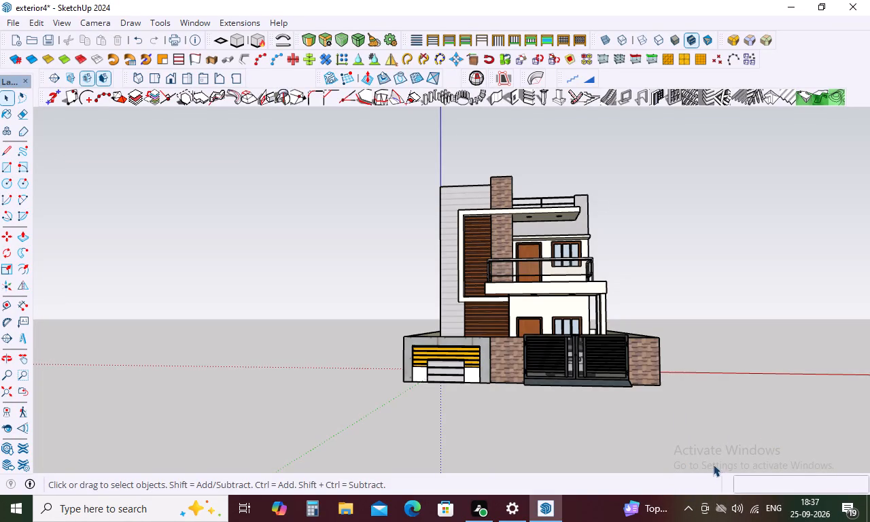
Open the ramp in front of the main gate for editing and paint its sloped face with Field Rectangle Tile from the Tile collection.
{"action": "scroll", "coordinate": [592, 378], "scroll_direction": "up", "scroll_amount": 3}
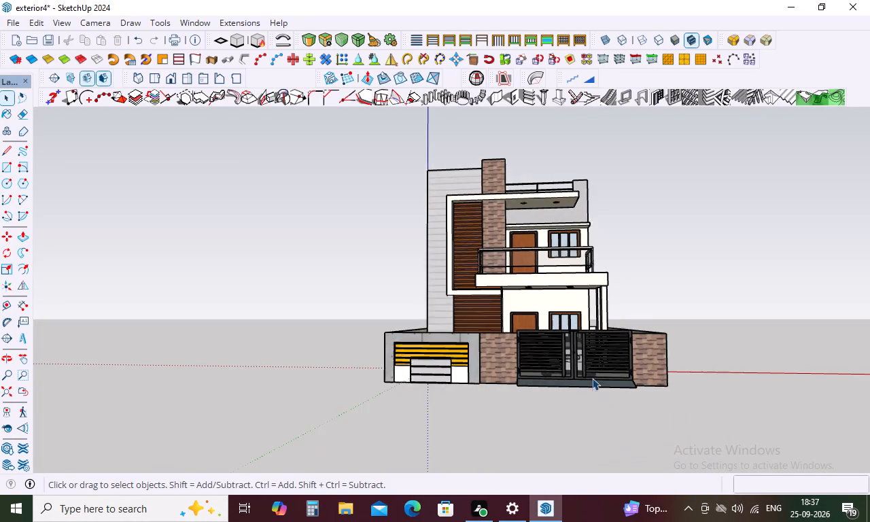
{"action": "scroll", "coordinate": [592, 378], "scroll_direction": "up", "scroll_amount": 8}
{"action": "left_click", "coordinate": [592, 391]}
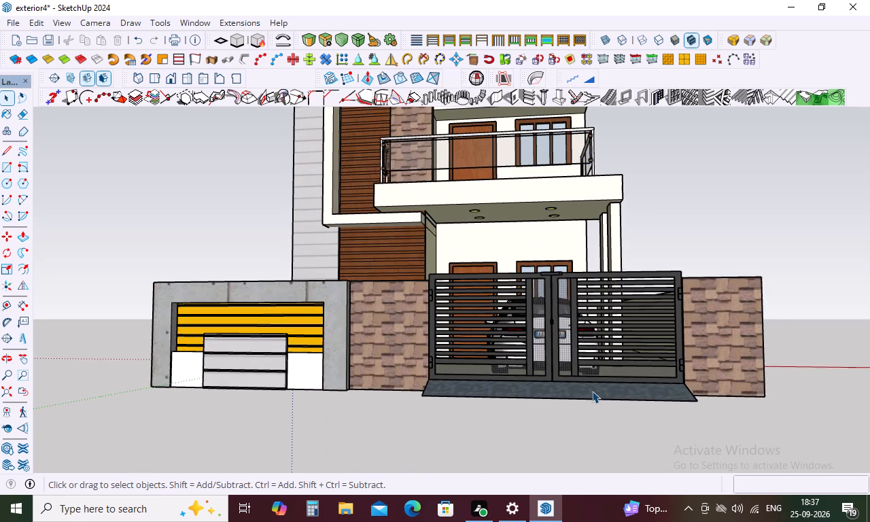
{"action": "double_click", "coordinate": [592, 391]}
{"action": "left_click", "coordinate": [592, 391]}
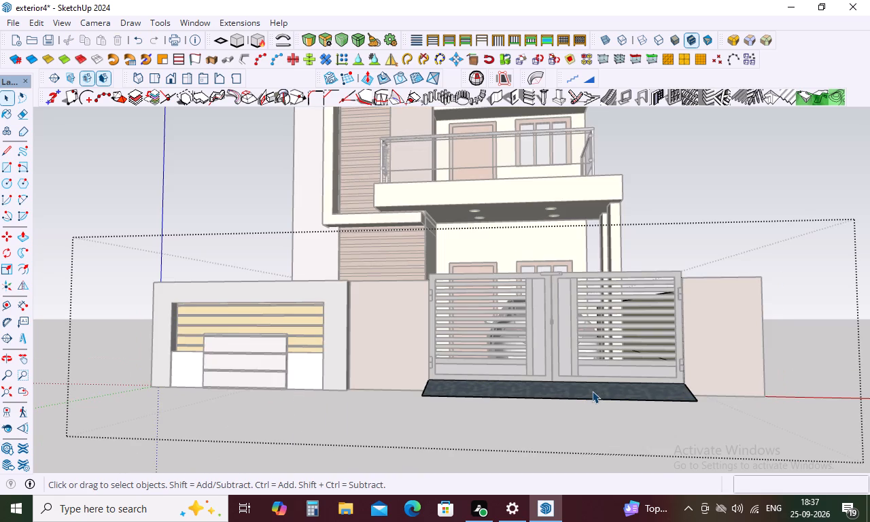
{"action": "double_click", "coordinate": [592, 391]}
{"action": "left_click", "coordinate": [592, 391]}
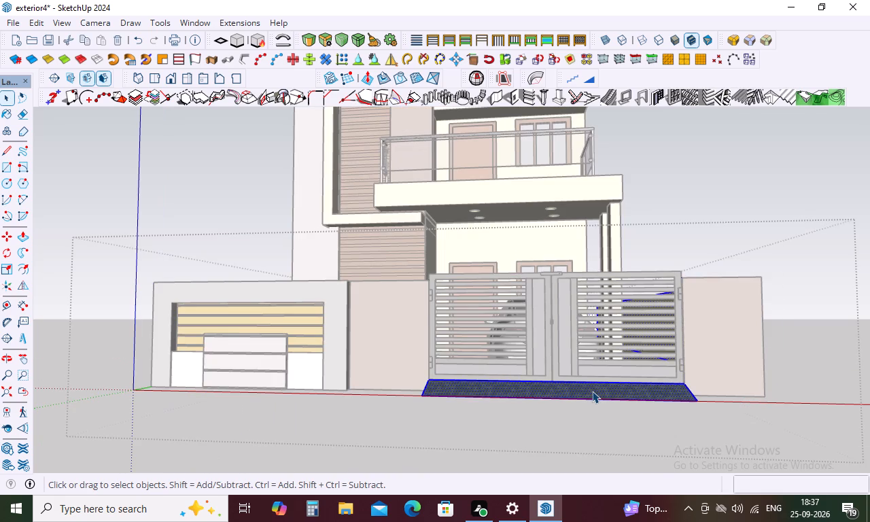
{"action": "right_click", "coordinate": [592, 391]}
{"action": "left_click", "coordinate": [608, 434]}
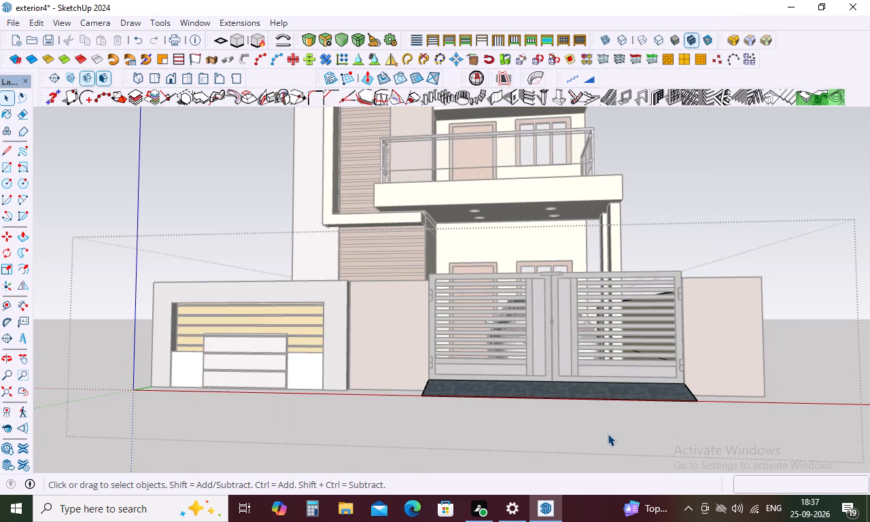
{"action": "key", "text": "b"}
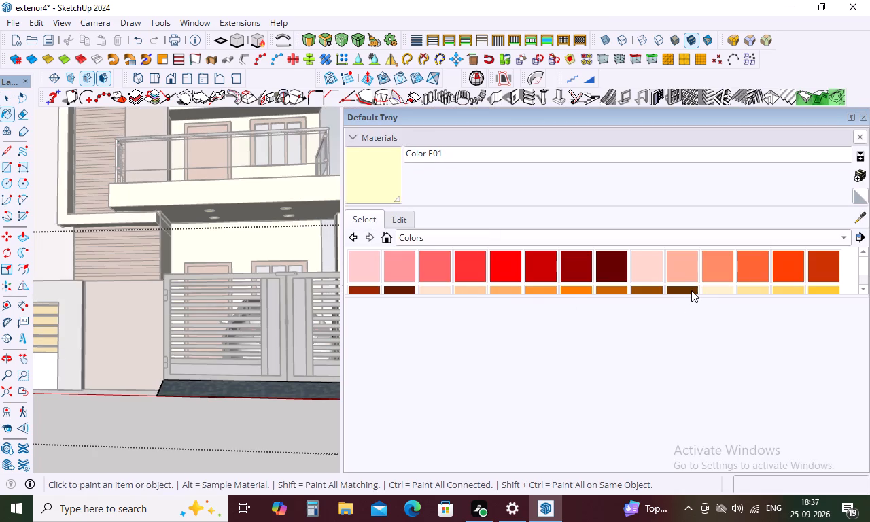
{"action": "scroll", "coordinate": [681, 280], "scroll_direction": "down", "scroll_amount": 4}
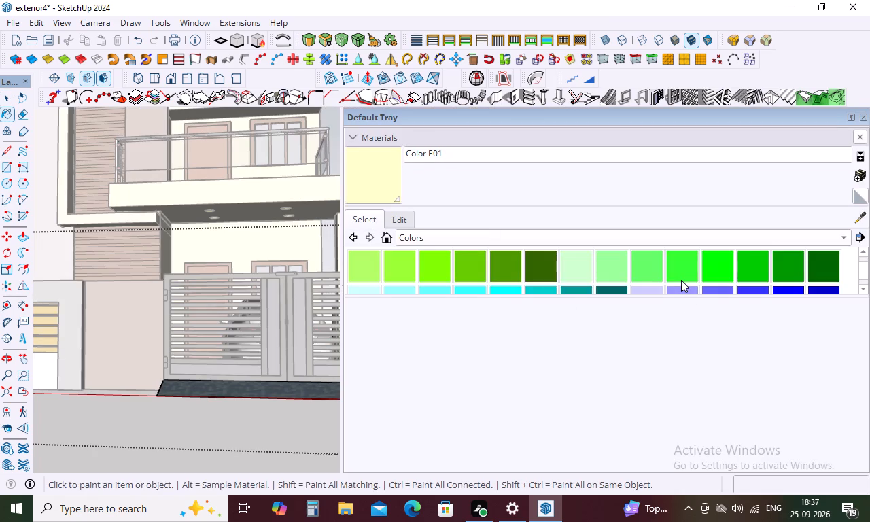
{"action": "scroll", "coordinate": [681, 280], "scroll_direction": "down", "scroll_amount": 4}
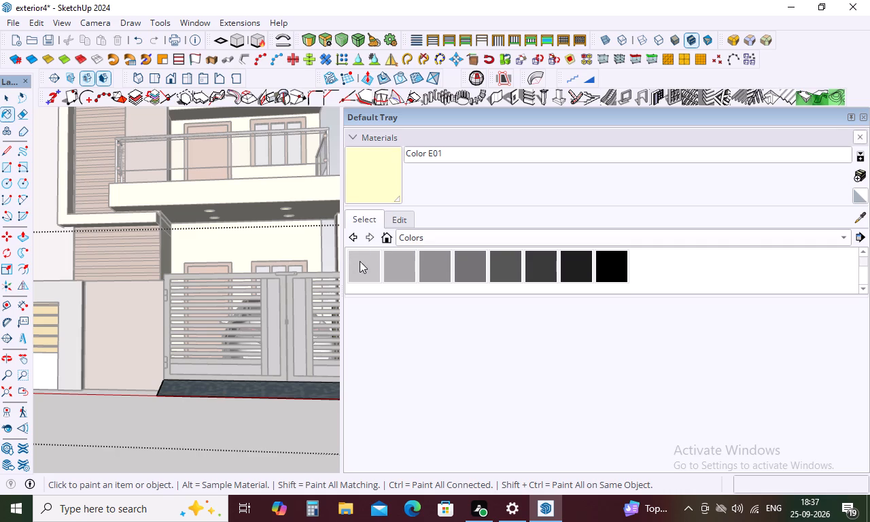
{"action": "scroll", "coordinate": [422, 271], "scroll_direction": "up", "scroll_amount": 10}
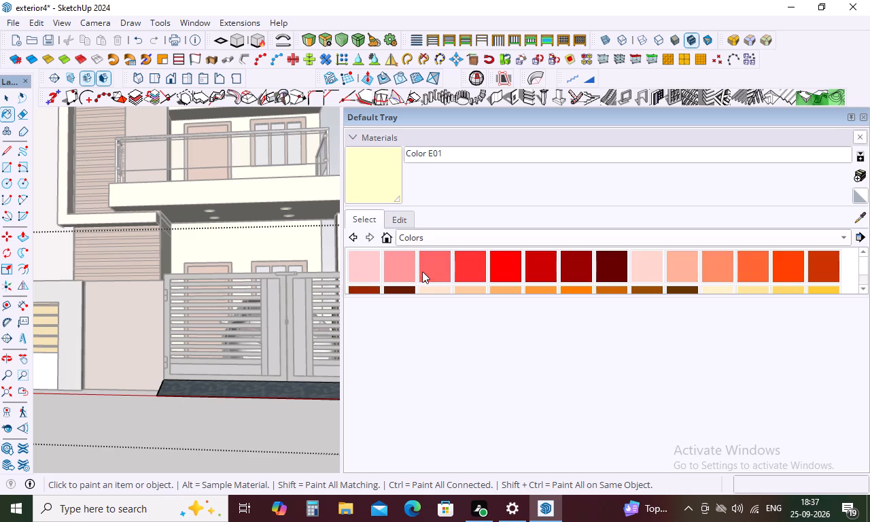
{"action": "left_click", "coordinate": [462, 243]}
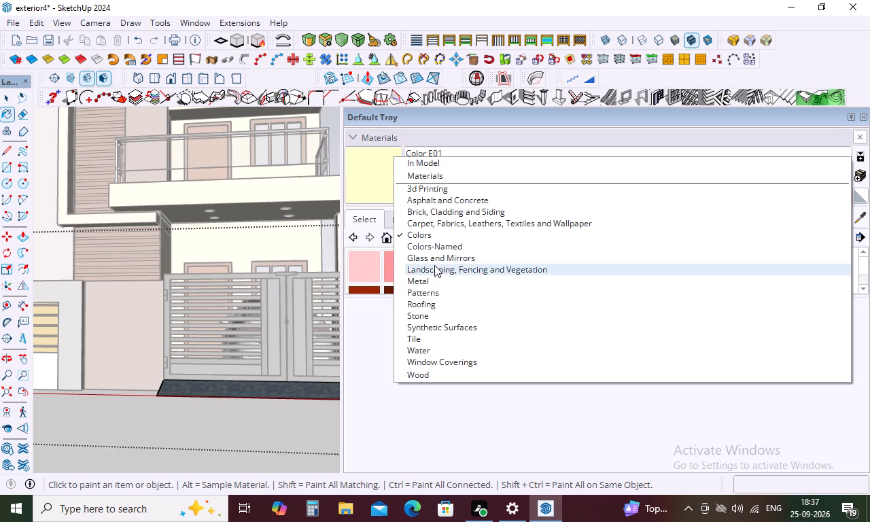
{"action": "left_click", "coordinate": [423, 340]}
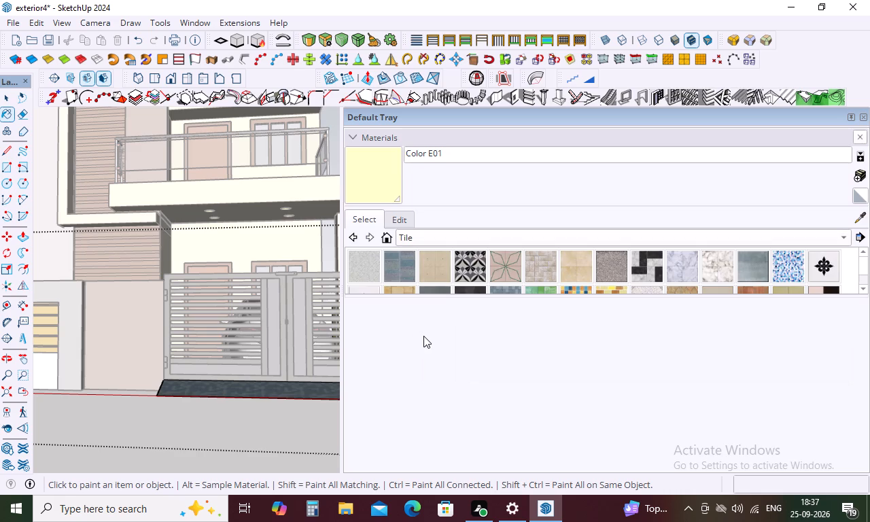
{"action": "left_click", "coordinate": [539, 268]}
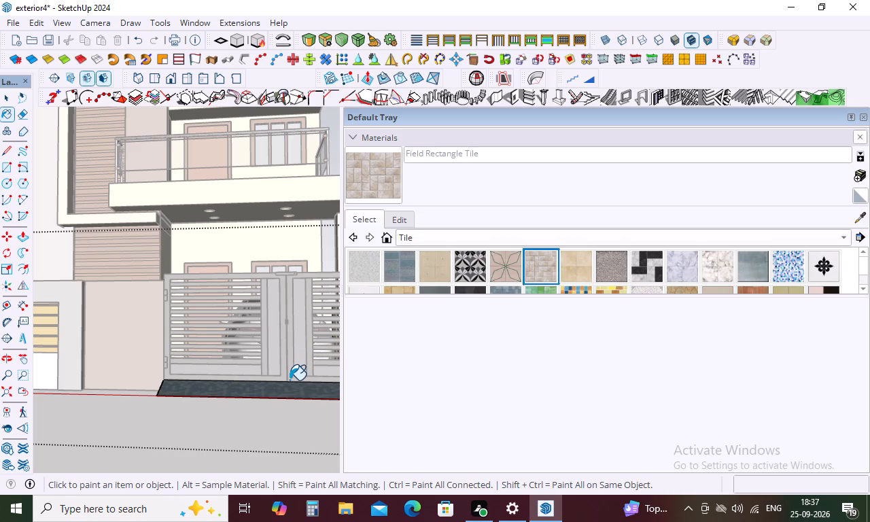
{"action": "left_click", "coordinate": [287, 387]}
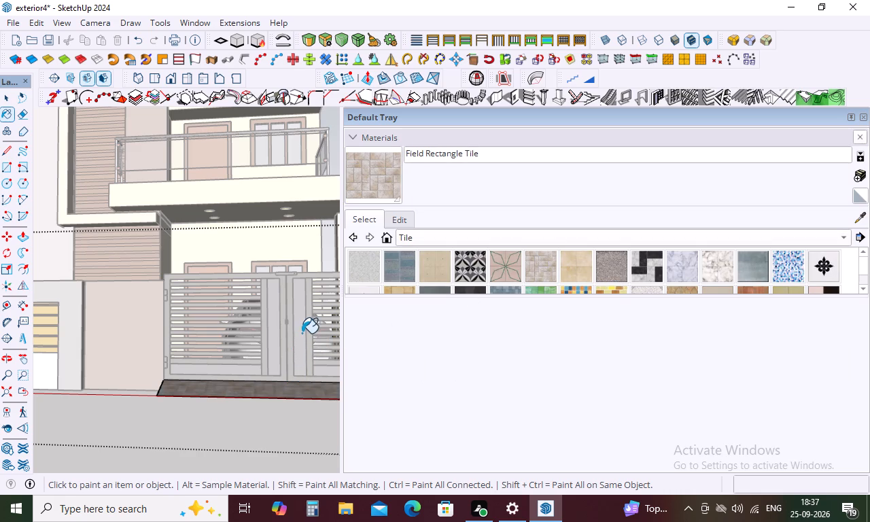
Examine the rectangle-tiled ramp up close and against the whole facade, closing its group along the way.
{"action": "scroll", "coordinate": [302, 333], "scroll_direction": "down", "scroll_amount": 4}
{"action": "scroll", "coordinate": [254, 376], "scroll_direction": "up", "scroll_amount": 13}
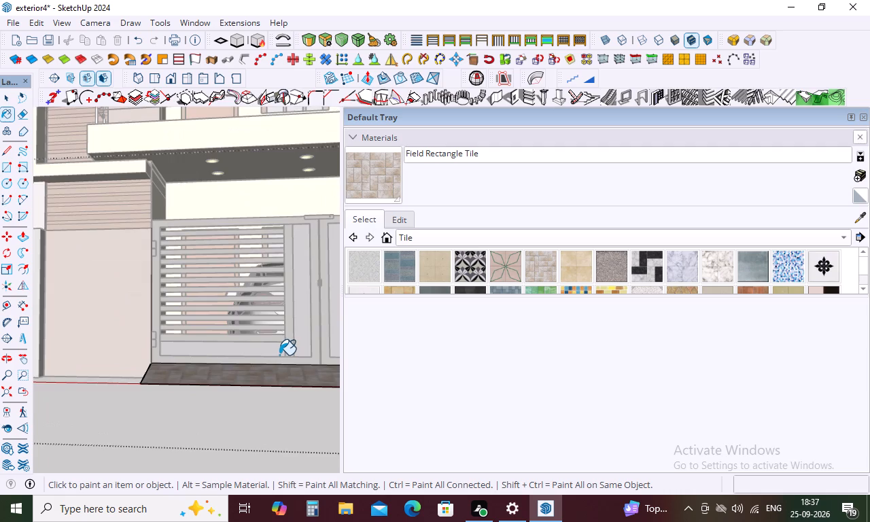
{"action": "scroll", "coordinate": [279, 355], "scroll_direction": "up", "scroll_amount": 10}
{"action": "scroll", "coordinate": [280, 353], "scroll_direction": "down", "scroll_amount": 12}
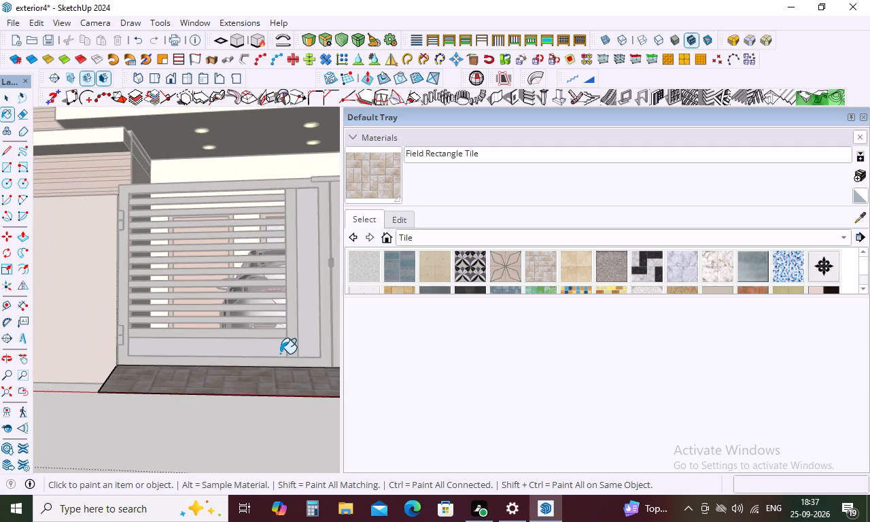
{"action": "scroll", "coordinate": [280, 353], "scroll_direction": "down", "scroll_amount": 18}
{"action": "scroll", "coordinate": [280, 353], "scroll_direction": "down", "scroll_amount": 5}
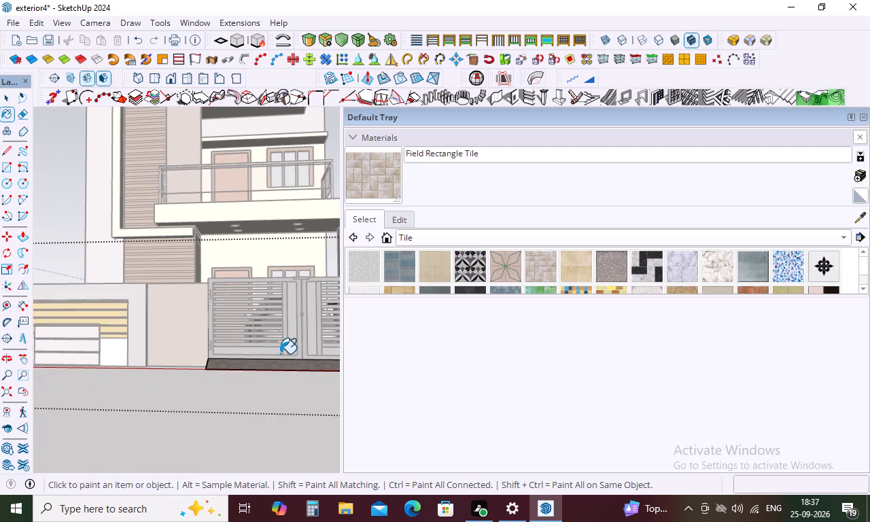
{"action": "key", "text": "space"}
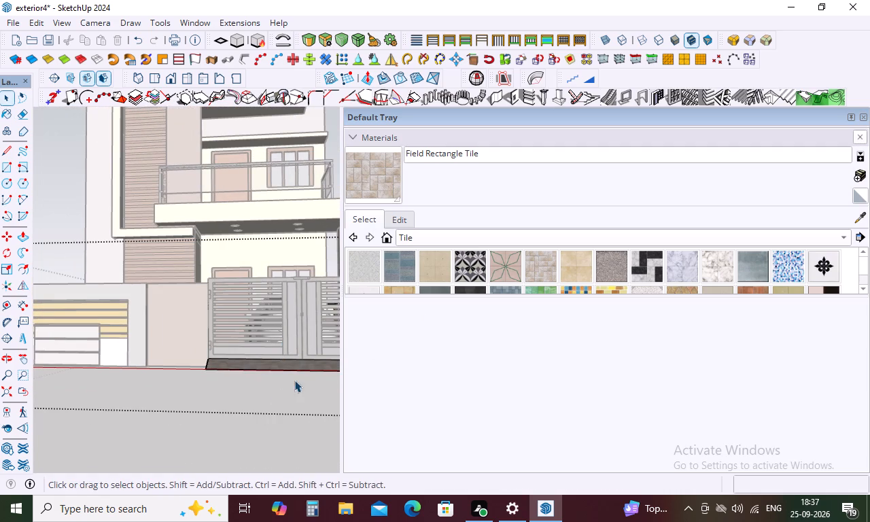
{"action": "left_click", "coordinate": [250, 427]}
{"action": "left_click", "coordinate": [250, 425]}
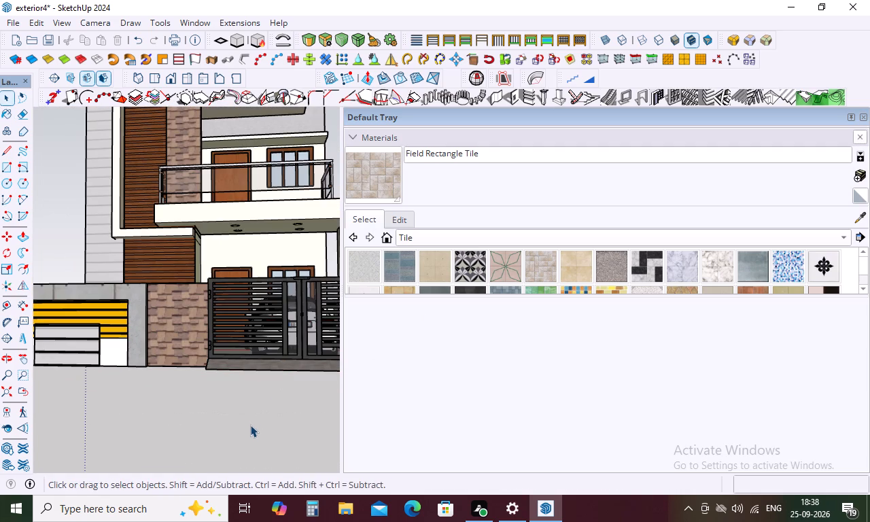
{"action": "scroll", "coordinate": [248, 405], "scroll_direction": "down", "scroll_amount": 7}
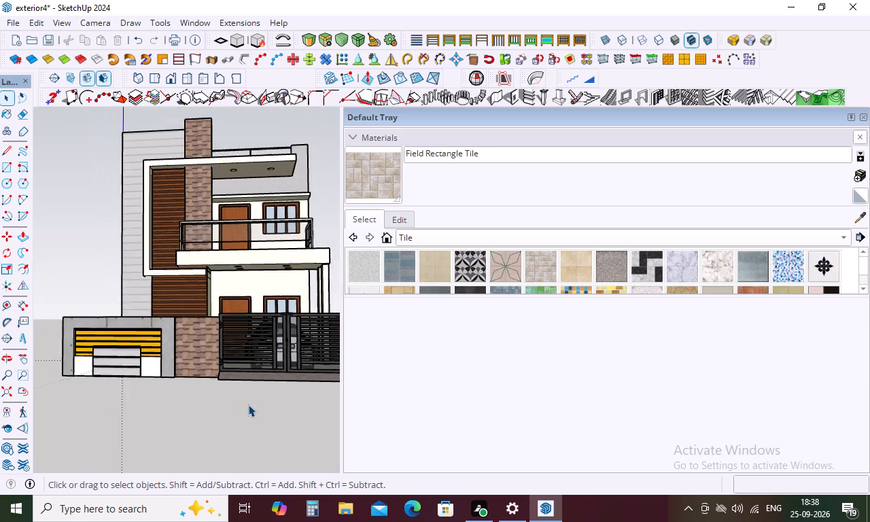
{"action": "scroll", "coordinate": [248, 404], "scroll_direction": "down", "scroll_amount": 3}
{"action": "scroll", "coordinate": [306, 375], "scroll_direction": "up", "scroll_amount": 19}
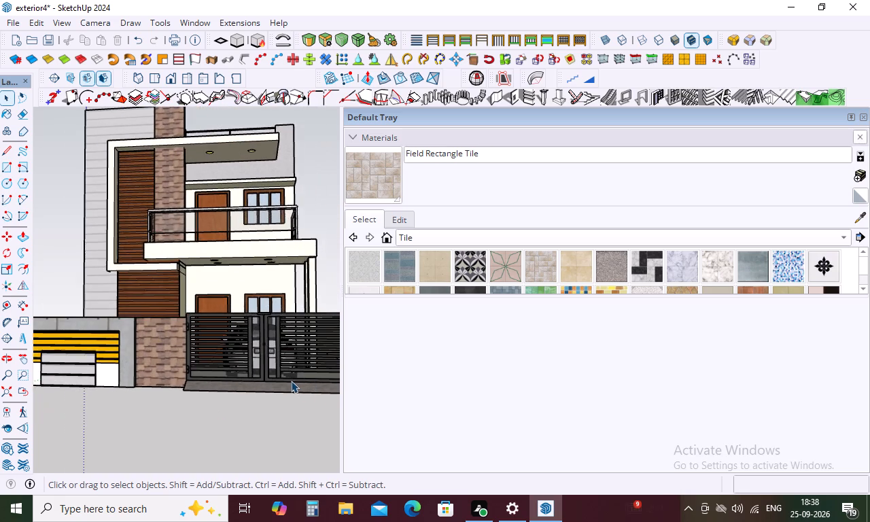
{"action": "scroll", "coordinate": [291, 381], "scroll_direction": "up", "scroll_amount": 19}
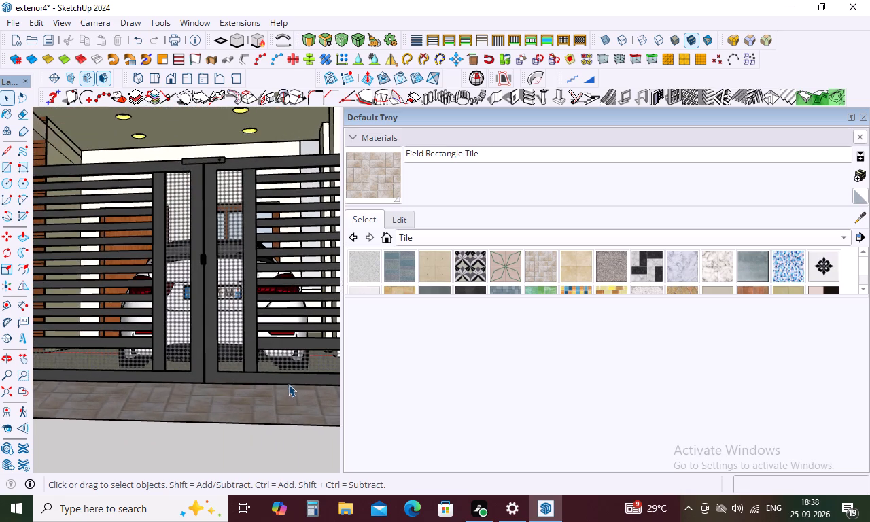
Reopen the ramp's group, select its connected faces, paint them with Tile Hexagon White, and close the group.
{"action": "left_click", "coordinate": [285, 404]}
{"action": "triple_click", "coordinate": [285, 404]}
{"action": "triple_click", "coordinate": [285, 404]}
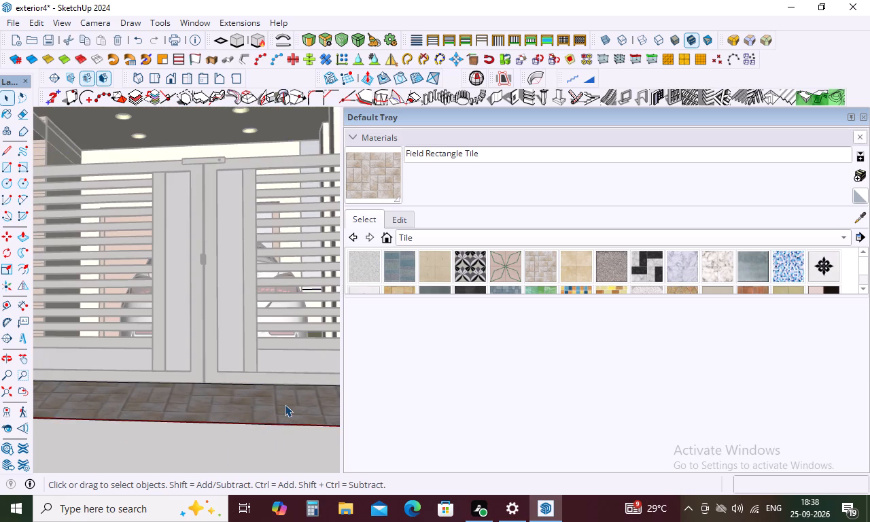
{"action": "left_click", "coordinate": [285, 404]}
{"action": "left_click", "coordinate": [285, 404]}
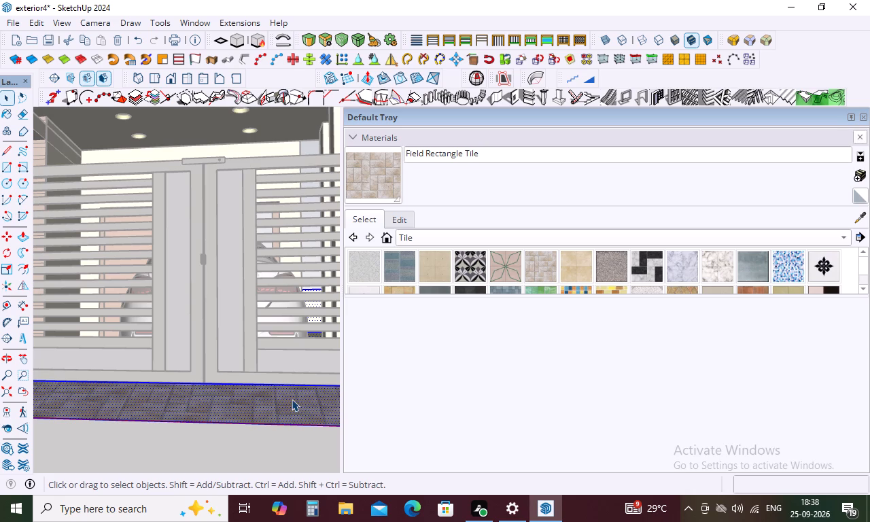
{"action": "right_click", "coordinate": [292, 398]}
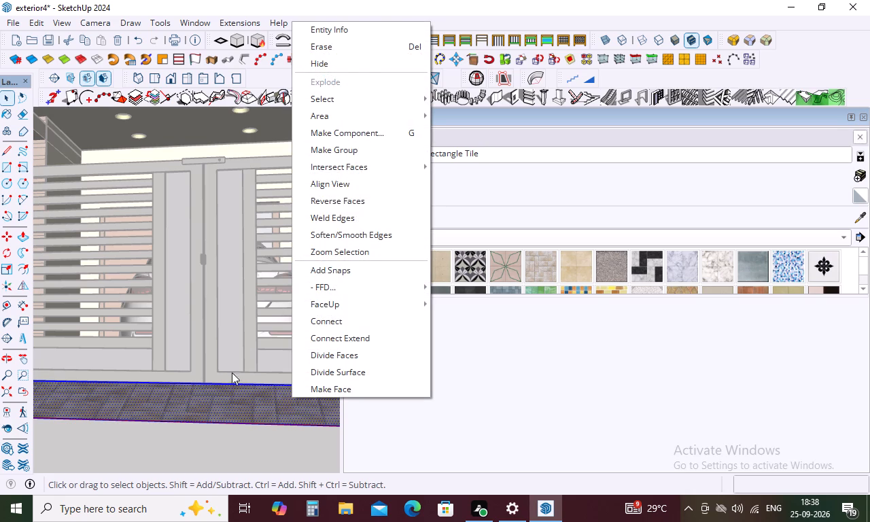
{"action": "left_click", "coordinate": [228, 391]}
{"action": "scroll", "coordinate": [233, 381], "scroll_direction": "down", "scroll_amount": 16}
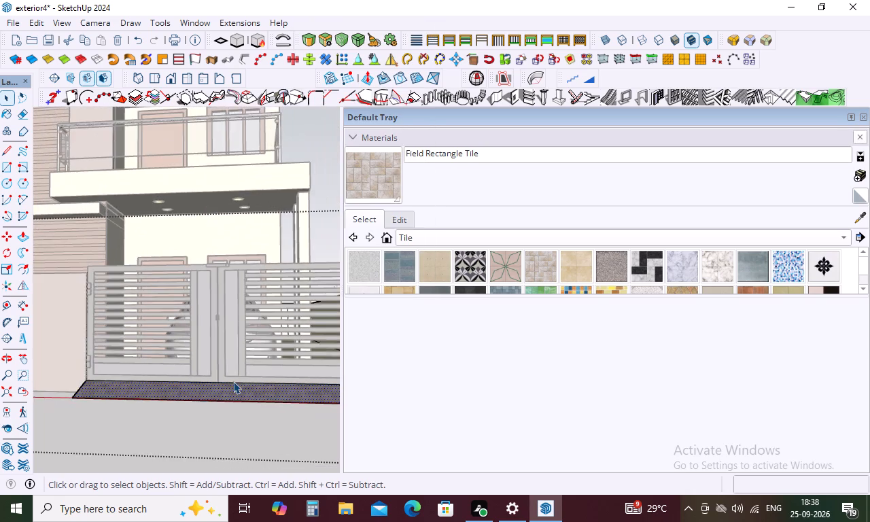
{"action": "scroll", "coordinate": [233, 381], "scroll_direction": "down", "scroll_amount": 4}
{"action": "scroll", "coordinate": [233, 381], "scroll_direction": "up", "scroll_amount": 1}
{"action": "scroll", "coordinate": [233, 381], "scroll_direction": "down", "scroll_amount": 10}
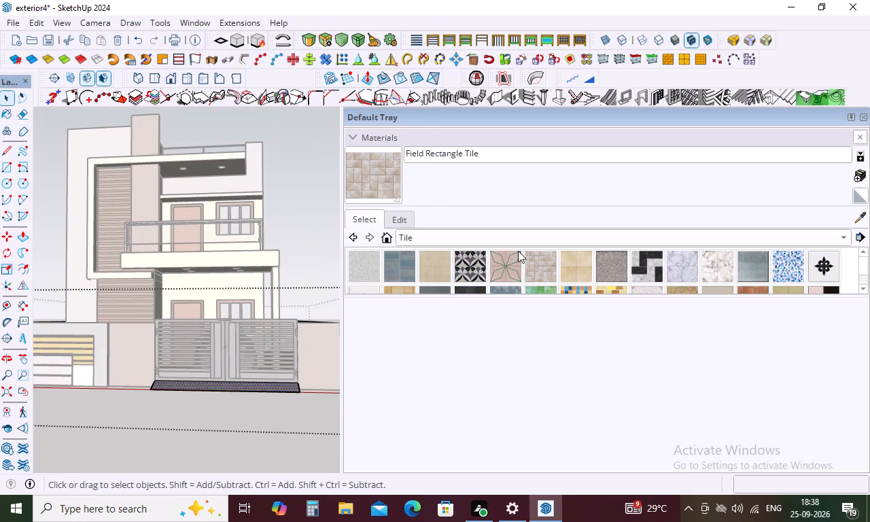
{"action": "scroll", "coordinate": [534, 265], "scroll_direction": "up", "scroll_amount": 4}
{"action": "scroll", "coordinate": [534, 265], "scroll_direction": "down", "scroll_amount": 3}
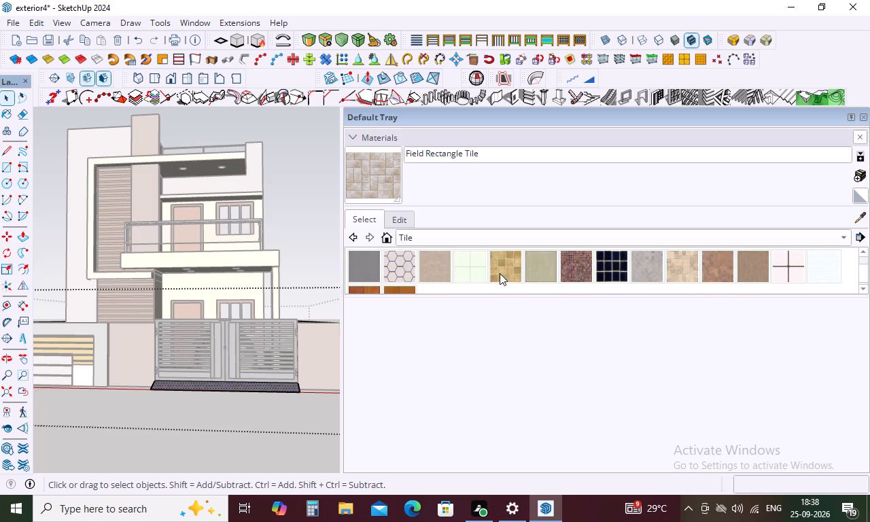
{"action": "left_click", "coordinate": [403, 273]}
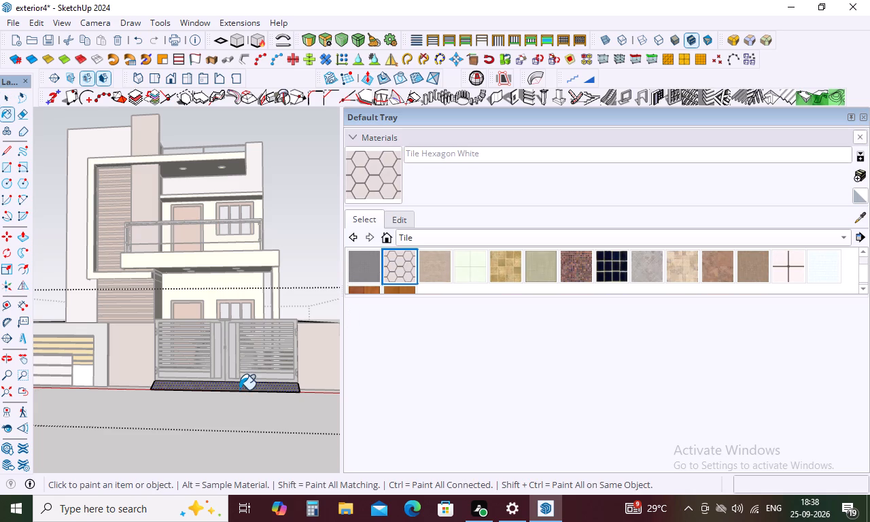
{"action": "left_click", "coordinate": [239, 385]}
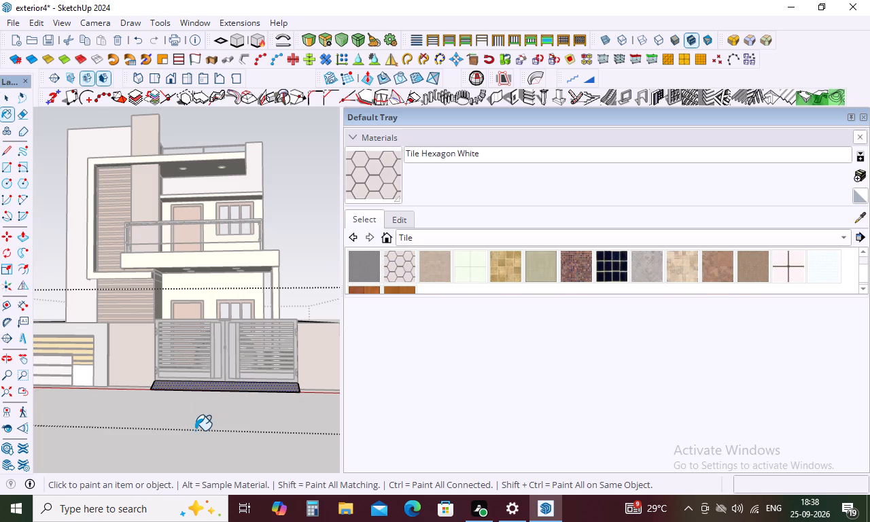
{"action": "key", "text": "space"}
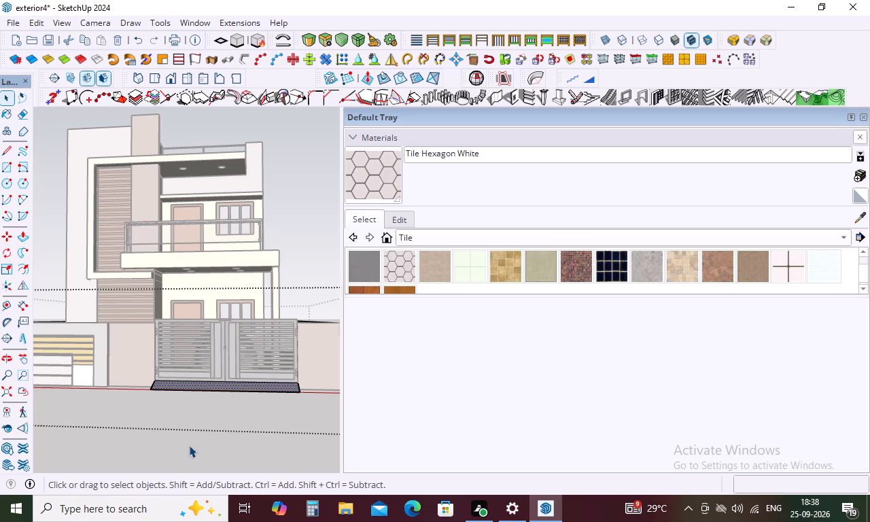
{"action": "left_click", "coordinate": [188, 452]}
{"action": "left_click", "coordinate": [188, 452]}
Examine the hexagon-tiled ramp up close and from a higher viewpoint together with the gate.
{"action": "scroll", "coordinate": [203, 423], "scroll_direction": "up", "scroll_amount": 3}
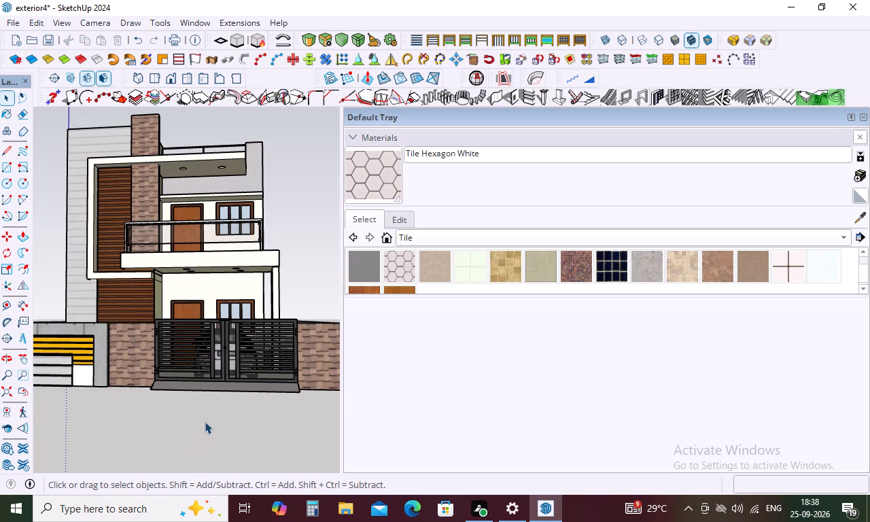
{"action": "scroll", "coordinate": [205, 421], "scroll_direction": "up", "scroll_amount": 9}
{"action": "scroll", "coordinate": [241, 375], "scroll_direction": "up", "scroll_amount": 20}
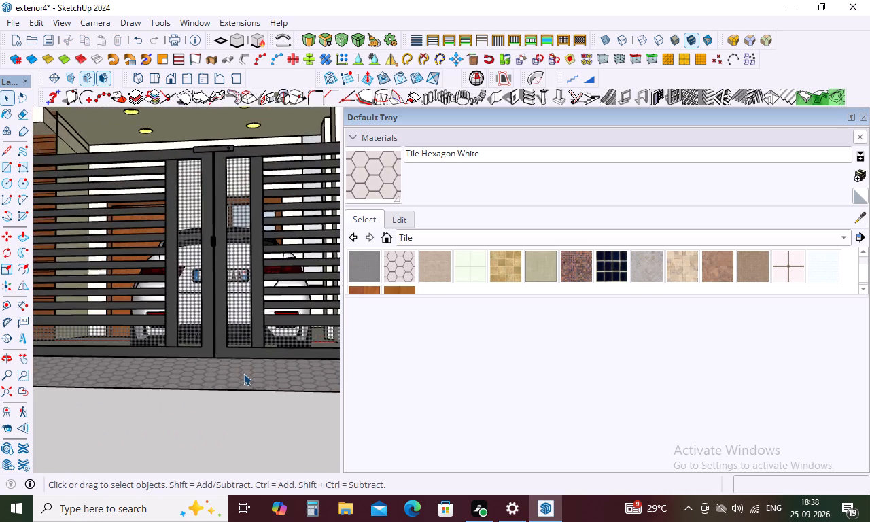
{"action": "scroll", "coordinate": [243, 373], "scroll_direction": "up", "scroll_amount": 14}
{"action": "scroll", "coordinate": [245, 372], "scroll_direction": "up", "scroll_amount": 7}
{"action": "middle_click_drag", "start_coordinate": [245, 372], "coordinate": [248, 396]}
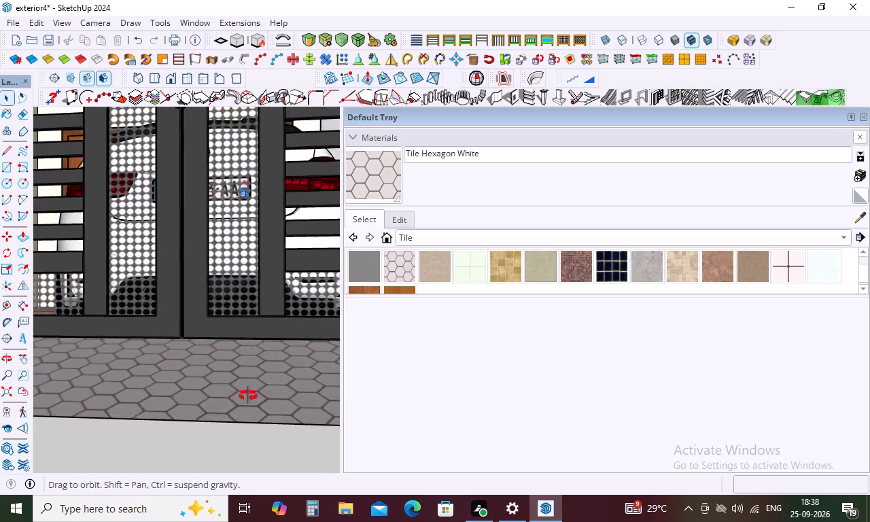
{"action": "middle_click_drag", "start_coordinate": [248, 396], "coordinate": [248, 452]}
{"action": "scroll", "coordinate": [249, 399], "scroll_direction": "down", "scroll_amount": 5}
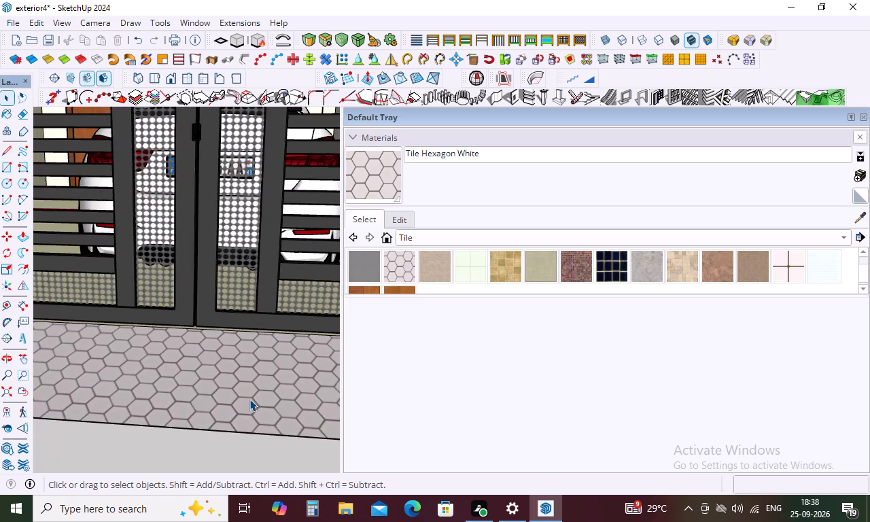
{"action": "scroll", "coordinate": [249, 399], "scroll_direction": "down", "scroll_amount": 20}
{"action": "scroll", "coordinate": [249, 399], "scroll_direction": "down", "scroll_amount": 7}
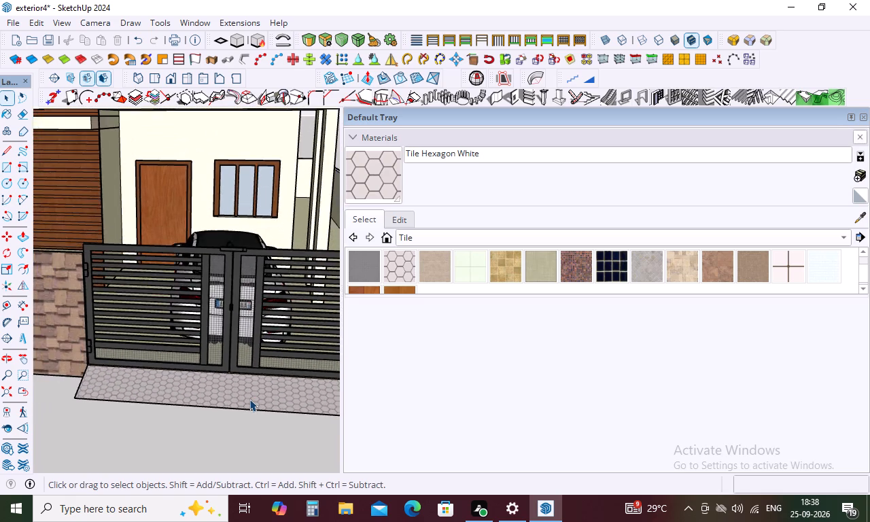
Examine the whole house facade with the tiled ramp and main gate from high, low and eye-level viewpoints.
{"action": "scroll", "coordinate": [249, 399], "scroll_direction": "down", "scroll_amount": 17}
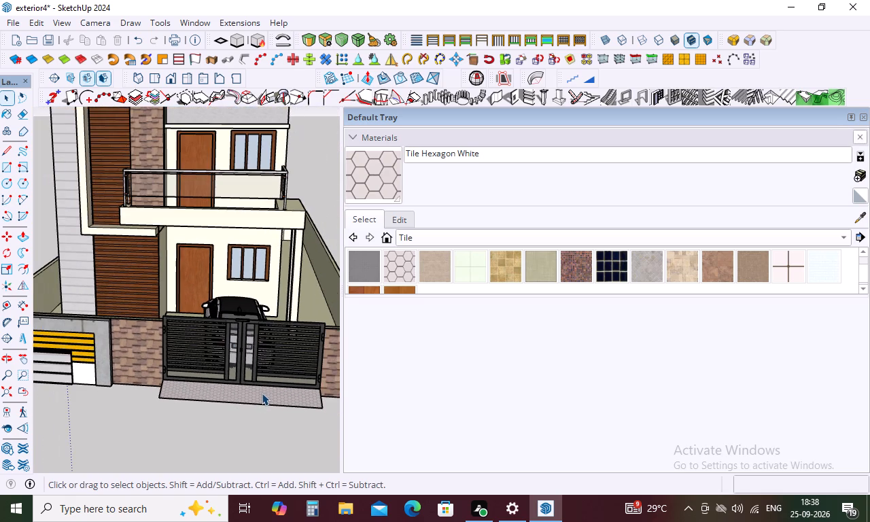
{"action": "scroll", "coordinate": [262, 393], "scroll_direction": "down", "scroll_amount": 11}
{"action": "middle_click_drag", "start_coordinate": [279, 373], "coordinate": [298, 258]}
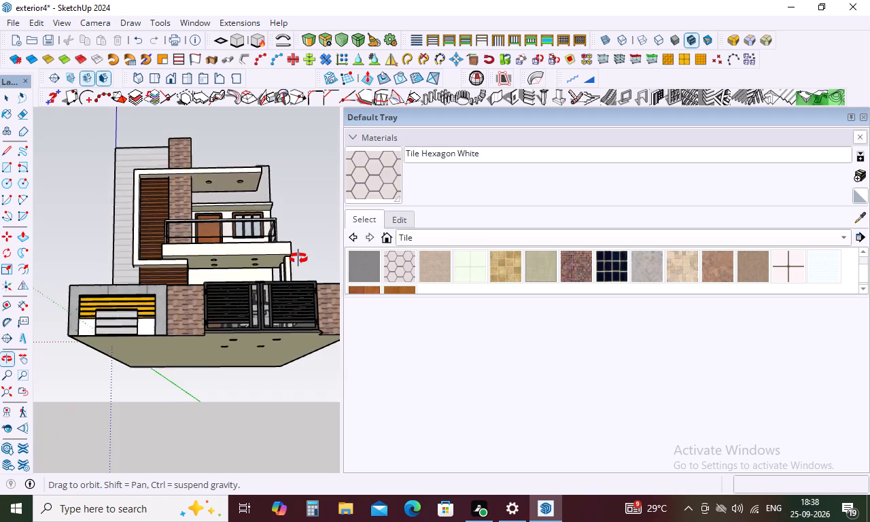
{"action": "middle_click_drag", "start_coordinate": [298, 258], "coordinate": [299, 257]}
{"action": "scroll", "coordinate": [299, 257], "scroll_direction": "up", "scroll_amount": 6}
{"action": "middle_click_drag", "start_coordinate": [299, 257], "coordinate": [301, 297]}
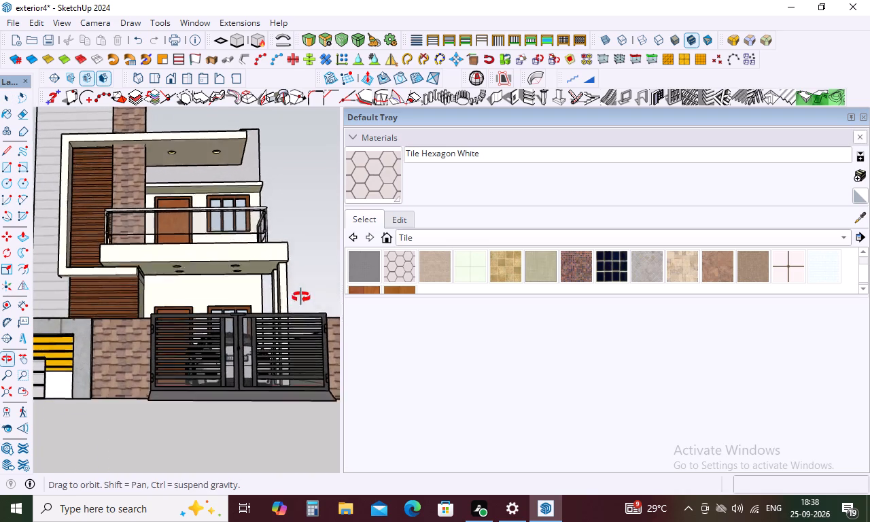
{"action": "middle_click_drag", "start_coordinate": [301, 297], "coordinate": [303, 320]}
{"action": "scroll", "coordinate": [303, 319], "scroll_direction": "down", "scroll_amount": 8}
{"action": "middle_click_drag", "start_coordinate": [309, 289], "coordinate": [311, 287]}
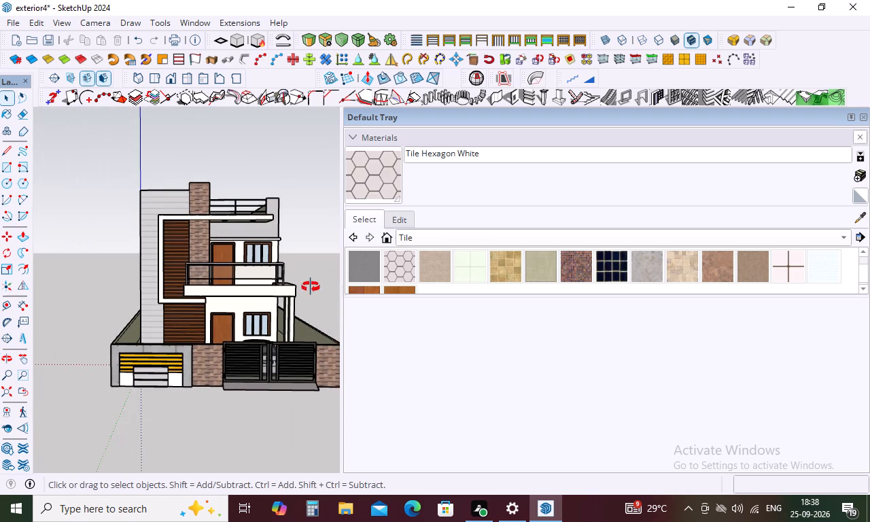
{"action": "middle_click_drag", "start_coordinate": [311, 287], "coordinate": [311, 274]}
{"action": "middle_click_drag", "start_coordinate": [298, 261], "coordinate": [298, 243]}
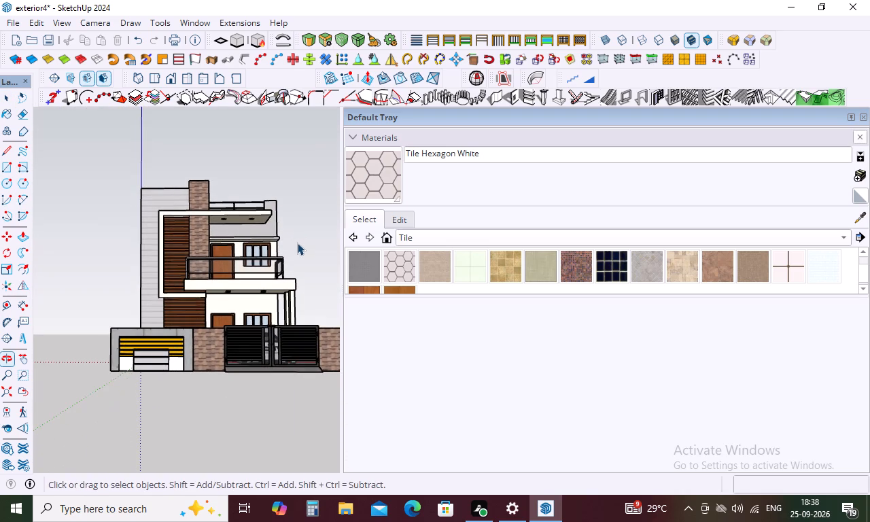
{"action": "scroll", "coordinate": [294, 244], "scroll_direction": "up", "scroll_amount": 4}
{"action": "scroll", "coordinate": [298, 243], "scroll_direction": "down", "scroll_amount": 4}
{"action": "scroll", "coordinate": [143, 288], "scroll_direction": "up", "scroll_amount": 4}
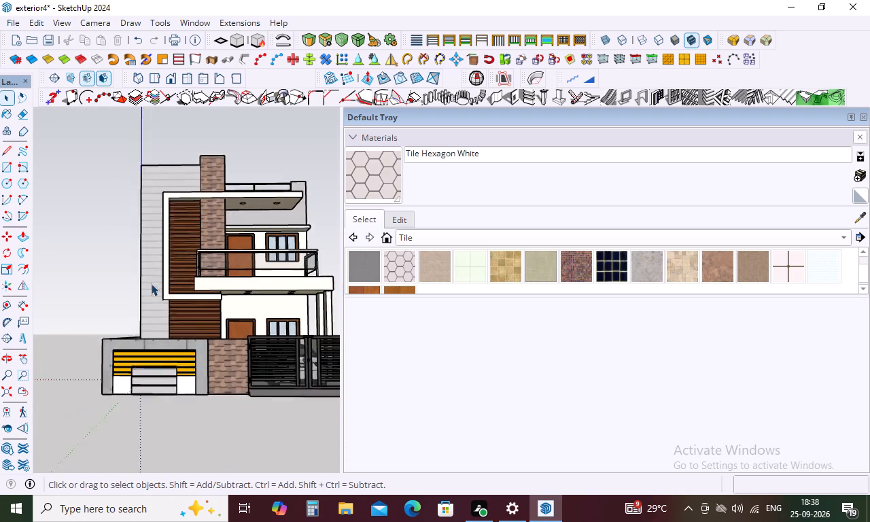
{"action": "scroll", "coordinate": [322, 260], "scroll_direction": "down", "scroll_amount": 4}
{"action": "scroll", "coordinate": [320, 254], "scroll_direction": "up", "scroll_amount": 3}
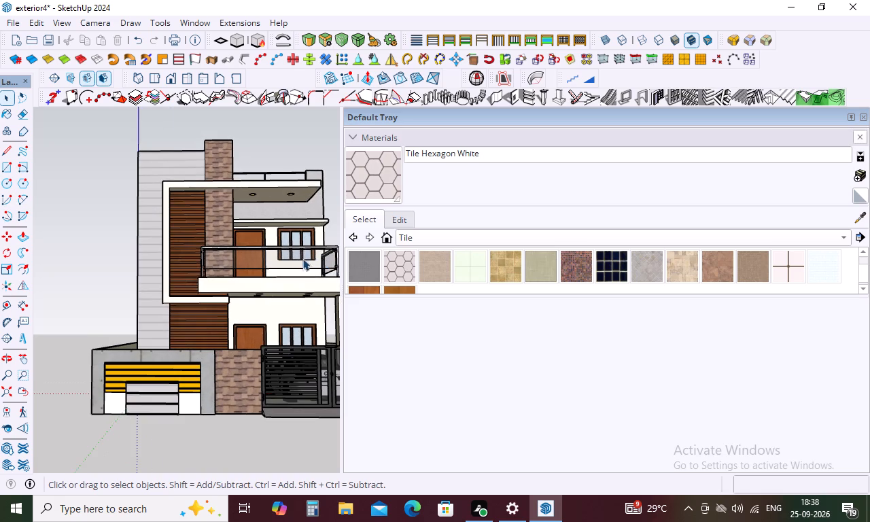
{"action": "scroll", "coordinate": [281, 261], "scroll_direction": "down", "scroll_amount": 4}
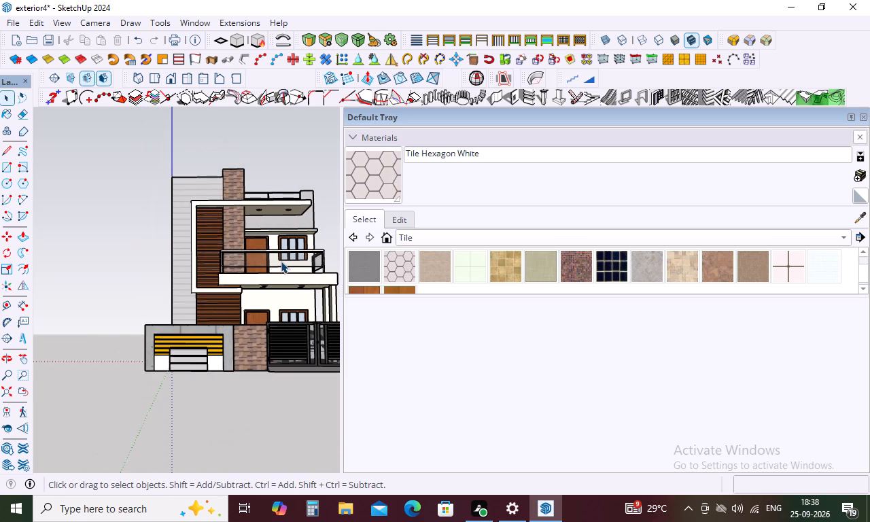
{"action": "scroll", "coordinate": [281, 260], "scroll_direction": "down", "scroll_amount": 2}
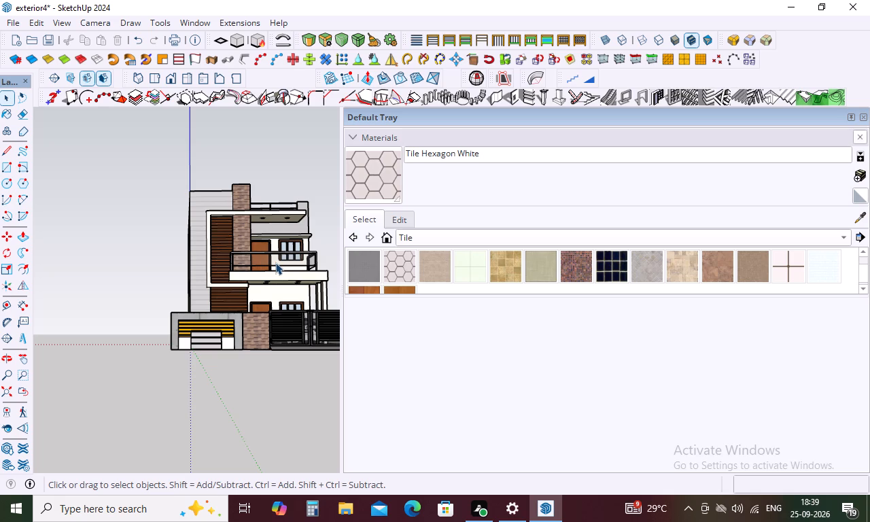
Close the Default Tray and frame the full front facade with the boundary wall and gate from a low viewpoint.
{"action": "left_click", "coordinate": [864, 119]}
{"action": "middle_click", "coordinate": [638, 320]}
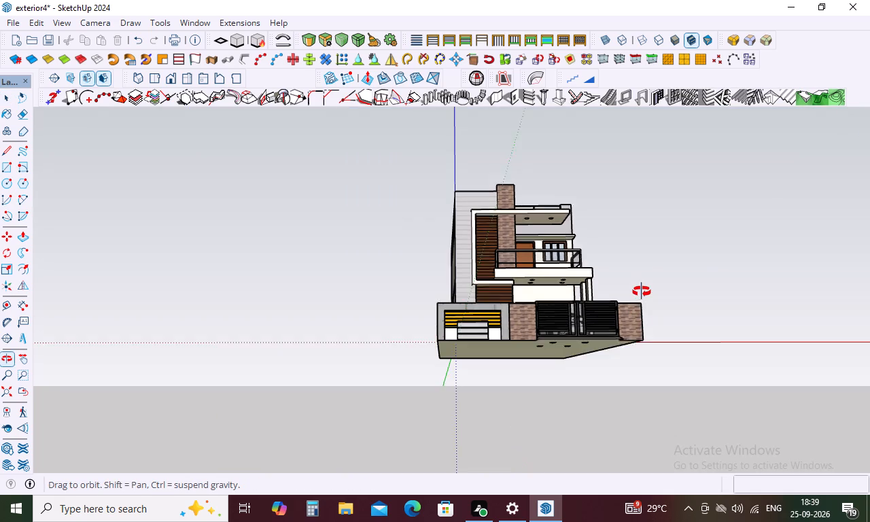
{"action": "scroll", "coordinate": [607, 273], "scroll_direction": "up", "scroll_amount": 5}
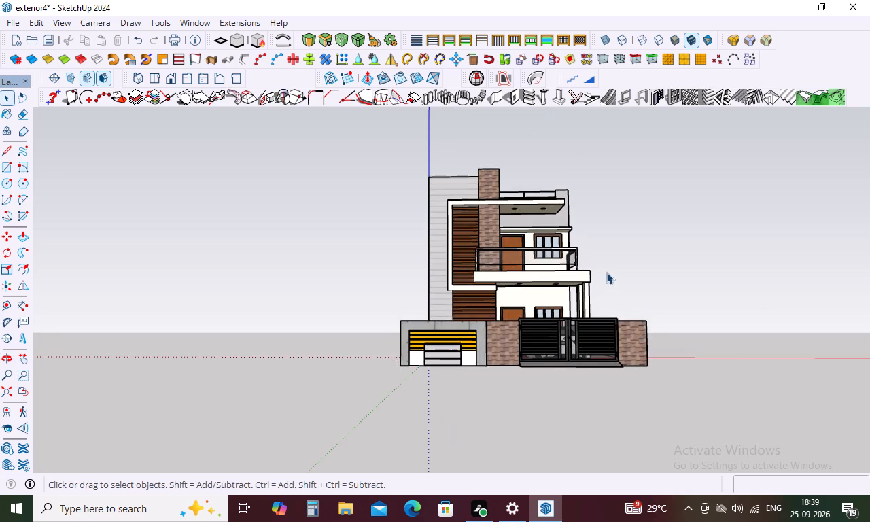
{"action": "scroll", "coordinate": [522, 222], "scroll_direction": "up", "scroll_amount": 4}
{"action": "middle_click_drag", "start_coordinate": [578, 218], "coordinate": [580, 196]}
{"action": "scroll", "coordinate": [580, 196], "scroll_direction": "up", "scroll_amount": 2}
{"action": "scroll", "coordinate": [580, 196], "scroll_direction": "down", "scroll_amount": 2}
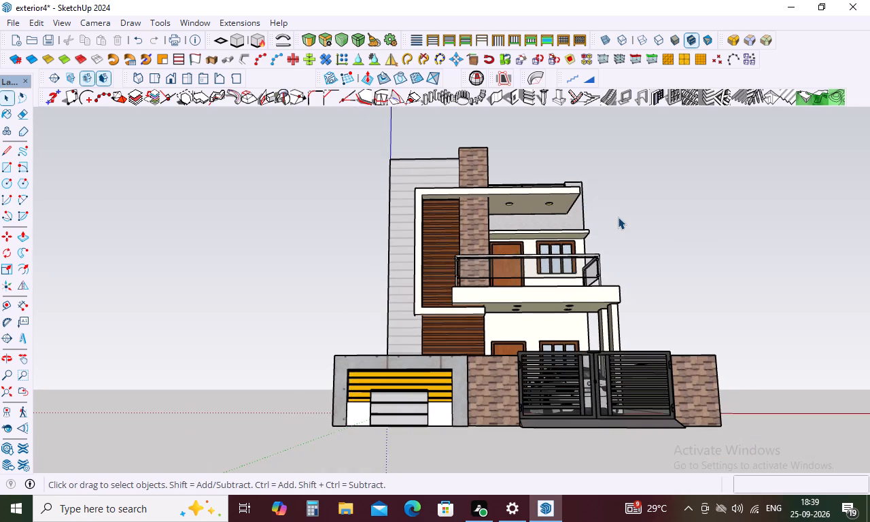
{"action": "scroll", "coordinate": [618, 217], "scroll_direction": "up", "scroll_amount": 2}
{"action": "scroll", "coordinate": [618, 217], "scroll_direction": "down", "scroll_amount": 1}
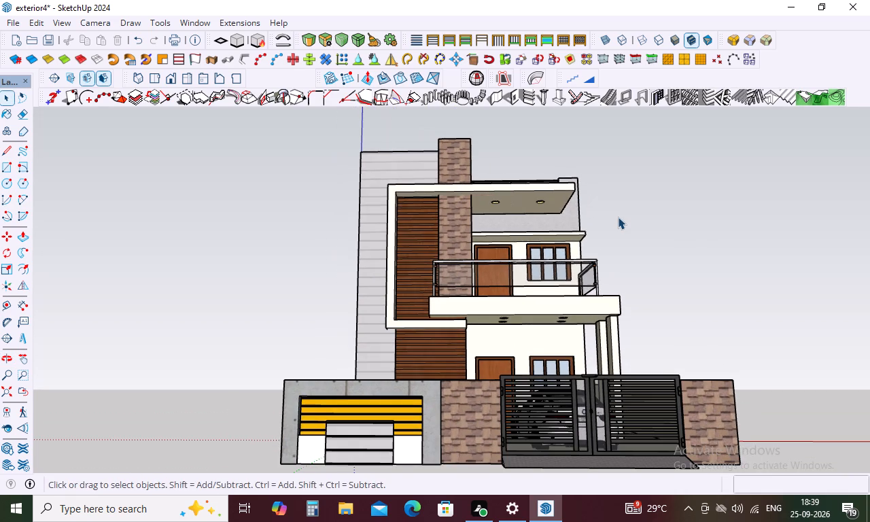
{"action": "middle_click_drag", "start_coordinate": [679, 236], "coordinate": [661, 232]}
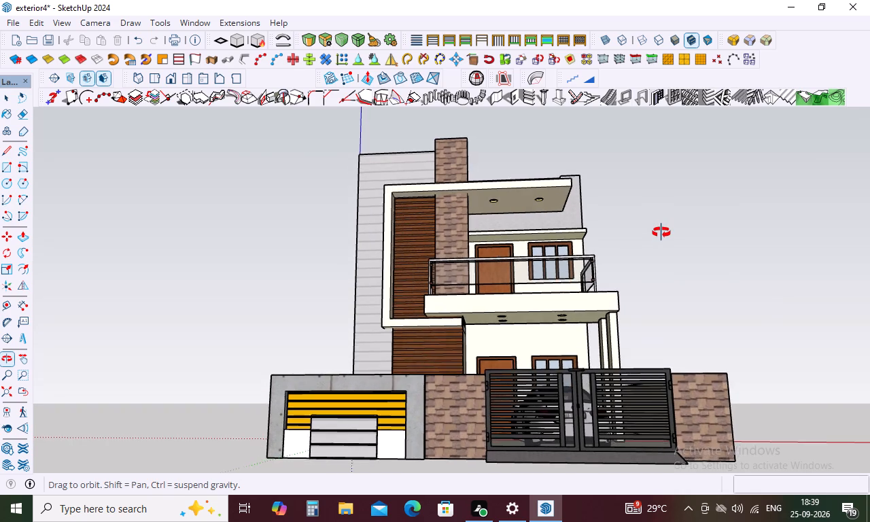
{"action": "middle_click_drag", "start_coordinate": [661, 232], "coordinate": [661, 220]}
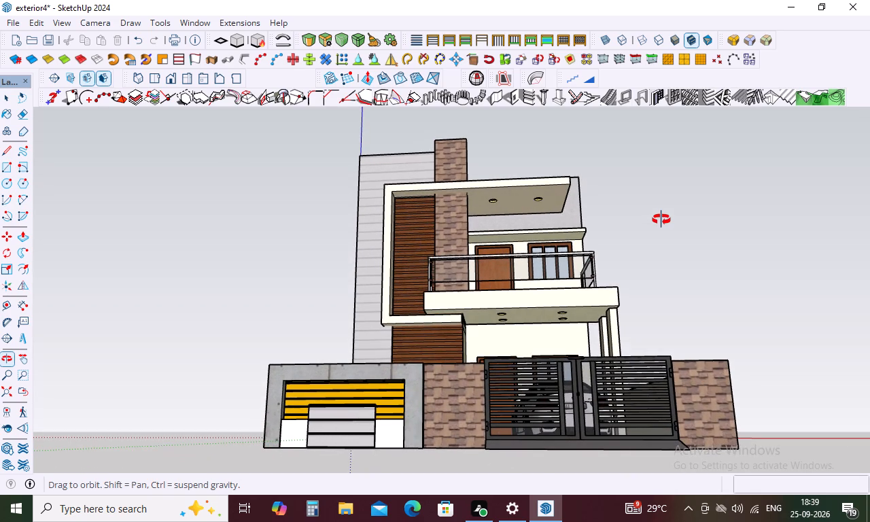
{"action": "middle_click_drag", "start_coordinate": [661, 220], "coordinate": [661, 222]}
{"action": "scroll", "coordinate": [656, 224], "scroll_direction": "up", "scroll_amount": 1}
{"action": "scroll", "coordinate": [656, 224], "scroll_direction": "down", "scroll_amount": 1}
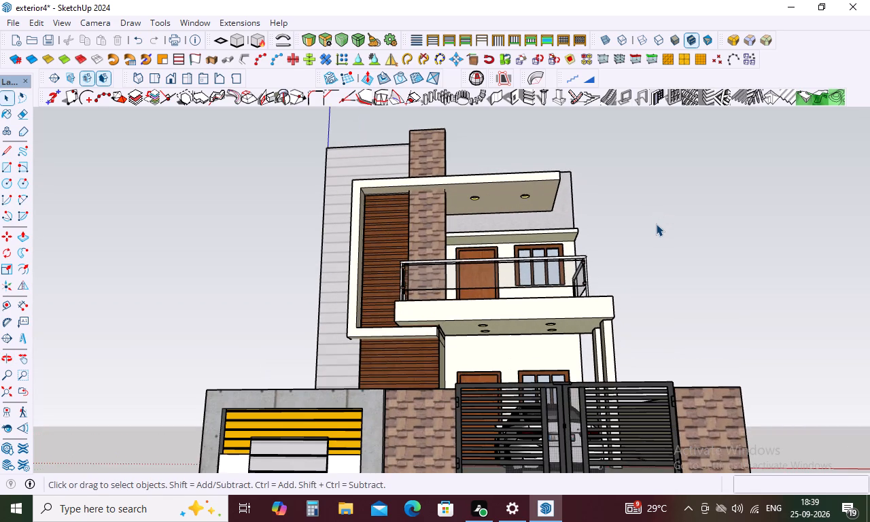
{"action": "scroll", "coordinate": [498, 428], "scroll_direction": "up", "scroll_amount": 2}
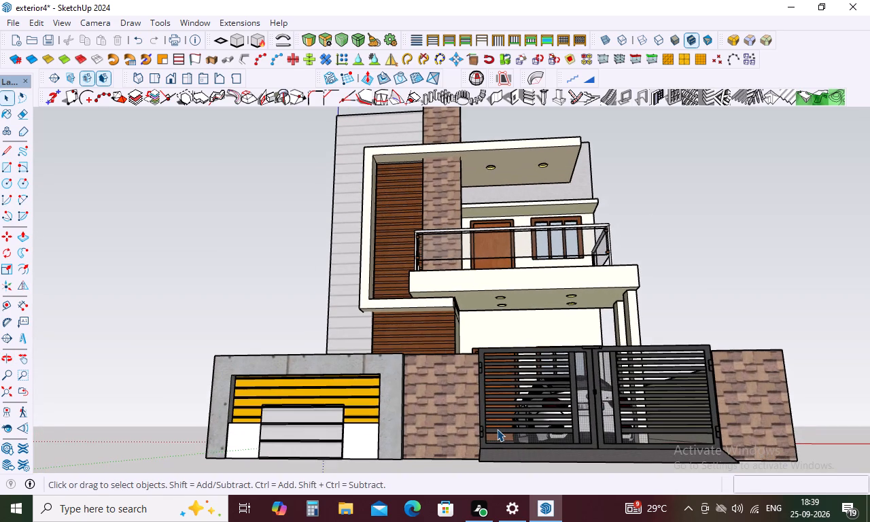
{"action": "scroll", "coordinate": [497, 429], "scroll_direction": "down", "scroll_amount": 1}
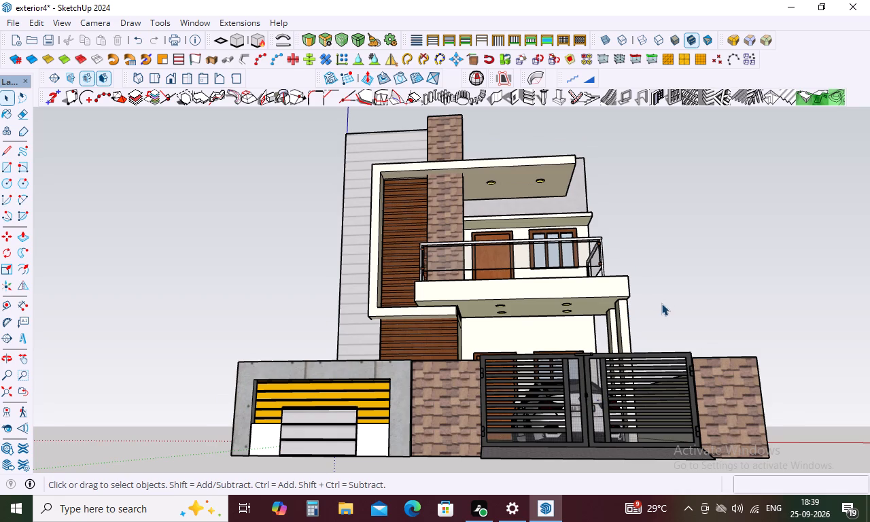
Save the exterior4 model.
{"action": "key", "text": "ctrl+s"}
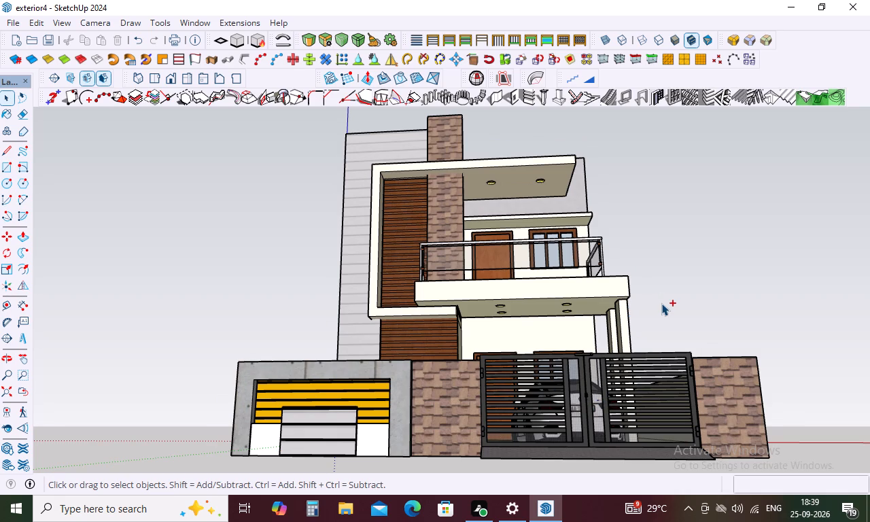
Preview the current view for Microsoft Print to PDF and print it as a PDF named exterior4 in the Documents folder.
{"action": "key", "text": "ctrl+p"}
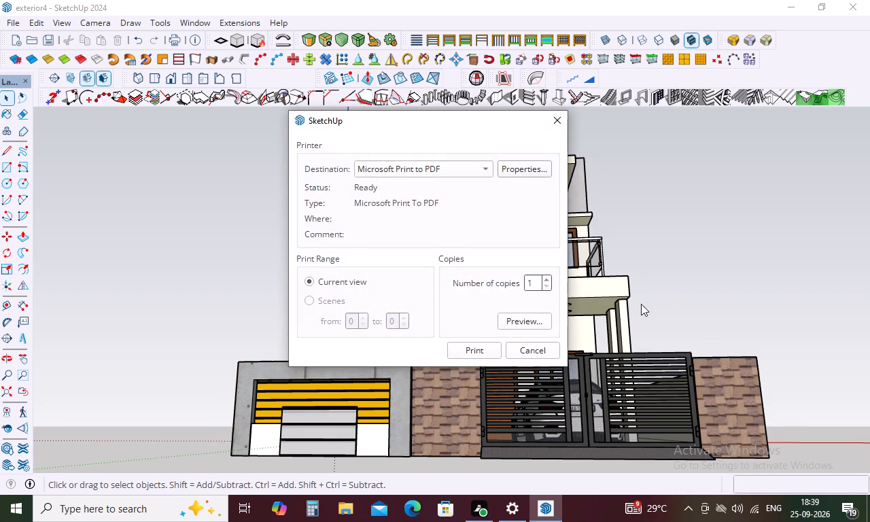
{"action": "left_click", "coordinate": [532, 323]}
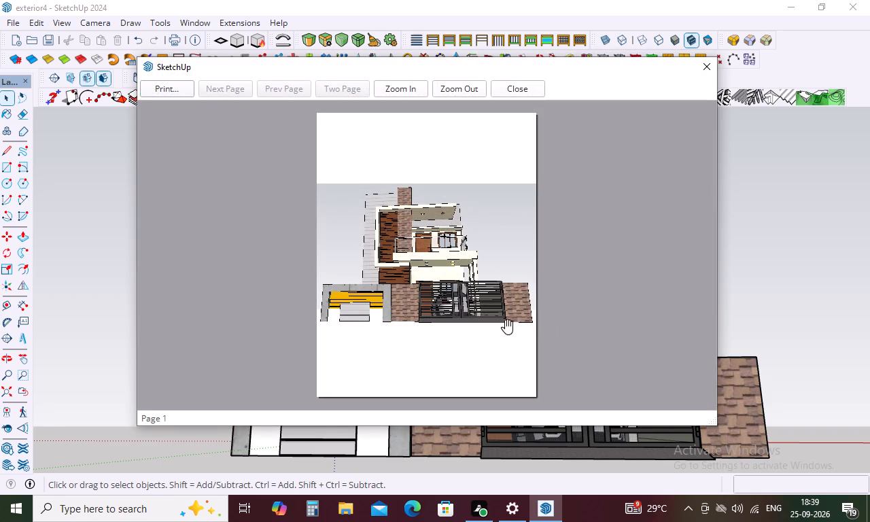
{"action": "scroll", "coordinate": [481, 309], "scroll_direction": "up", "scroll_amount": 3}
{"action": "scroll", "coordinate": [406, 311], "scroll_direction": "up", "scroll_amount": 10}
{"action": "scroll", "coordinate": [405, 298], "scroll_direction": "down", "scroll_amount": 3}
{"action": "left_click", "coordinate": [147, 86]}
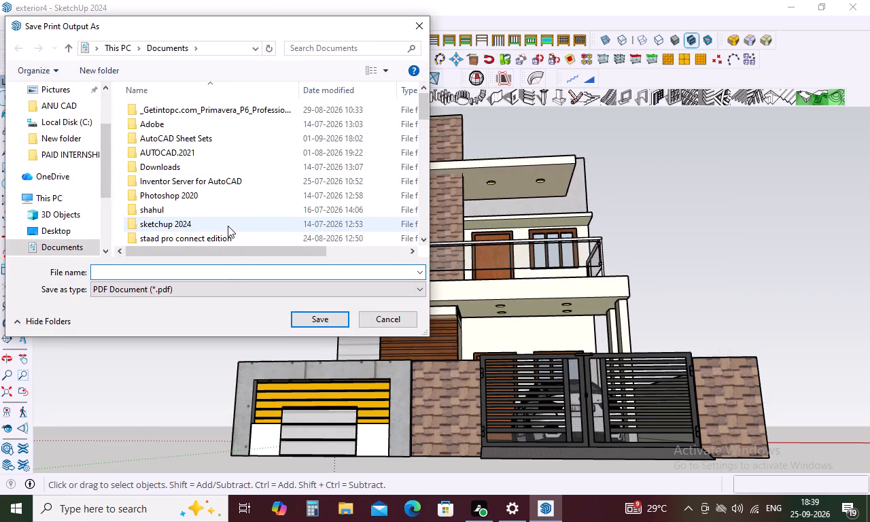
{"action": "type", "text": "ex"}
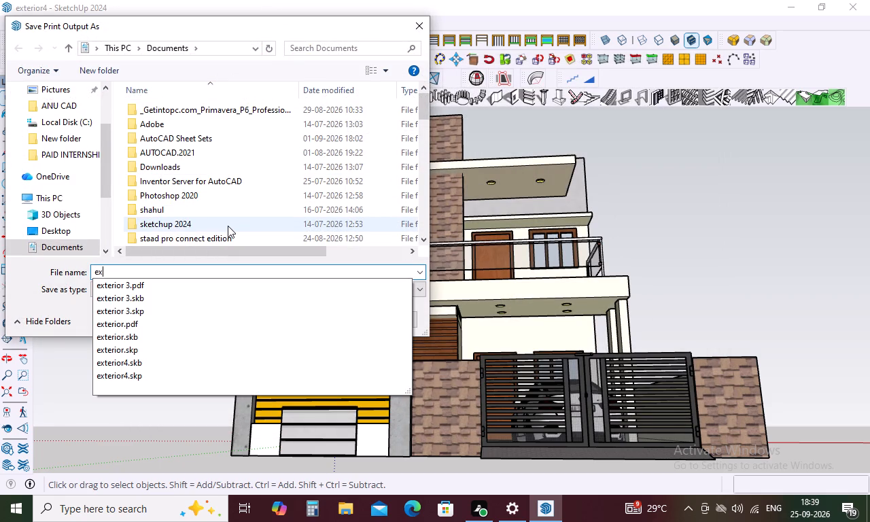
{"action": "key", "text": "t"}
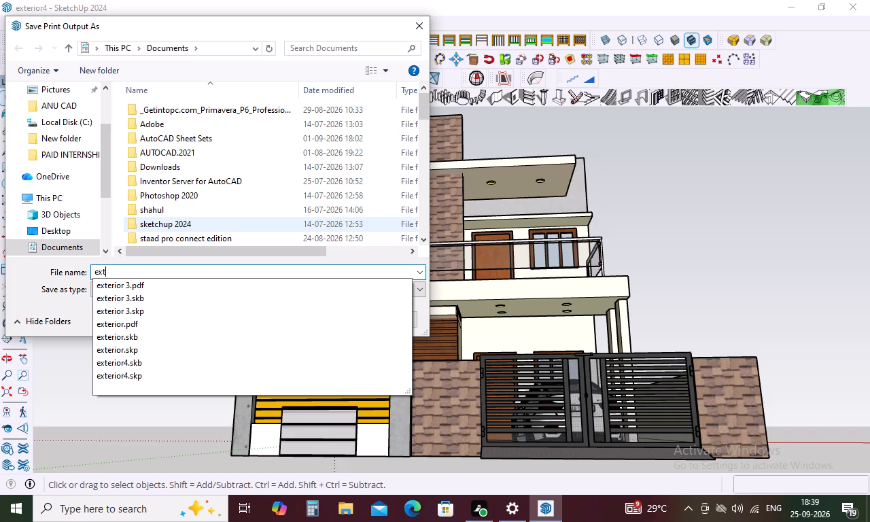
{"action": "type", "text": "erior"}
{"action": "key", "text": "4"}
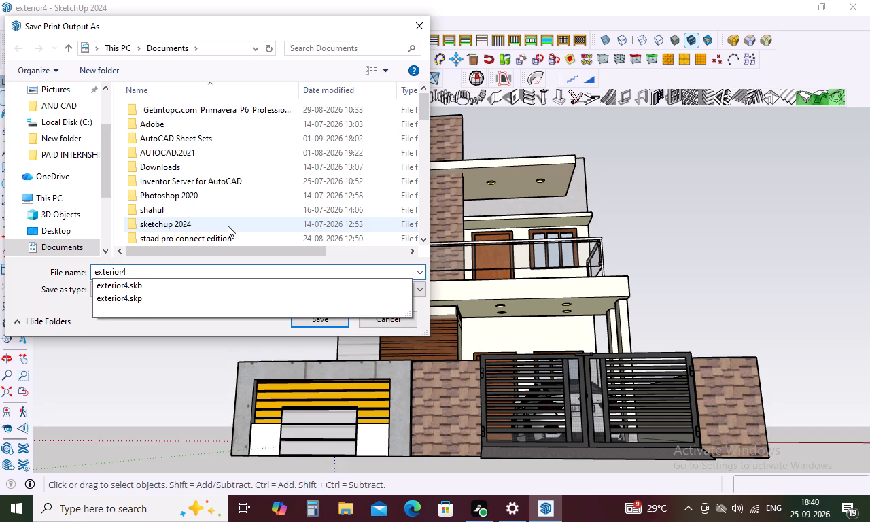
{"action": "key", "text": "Return"}
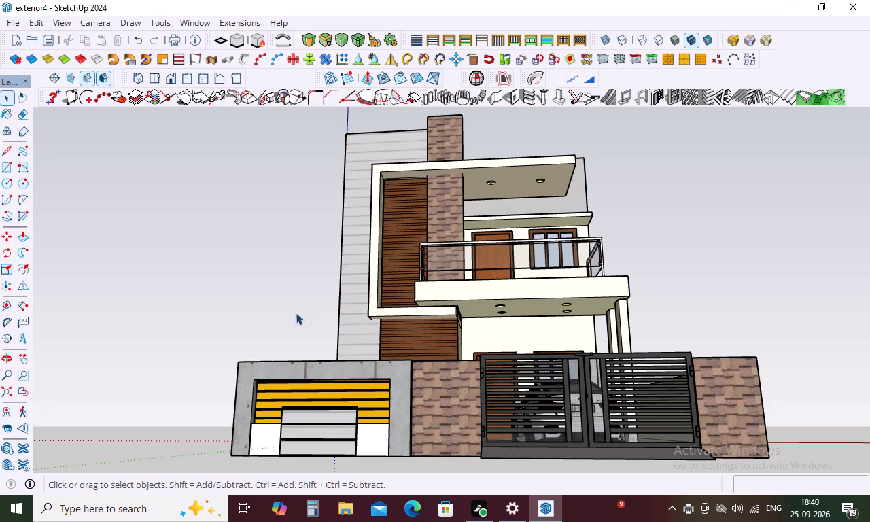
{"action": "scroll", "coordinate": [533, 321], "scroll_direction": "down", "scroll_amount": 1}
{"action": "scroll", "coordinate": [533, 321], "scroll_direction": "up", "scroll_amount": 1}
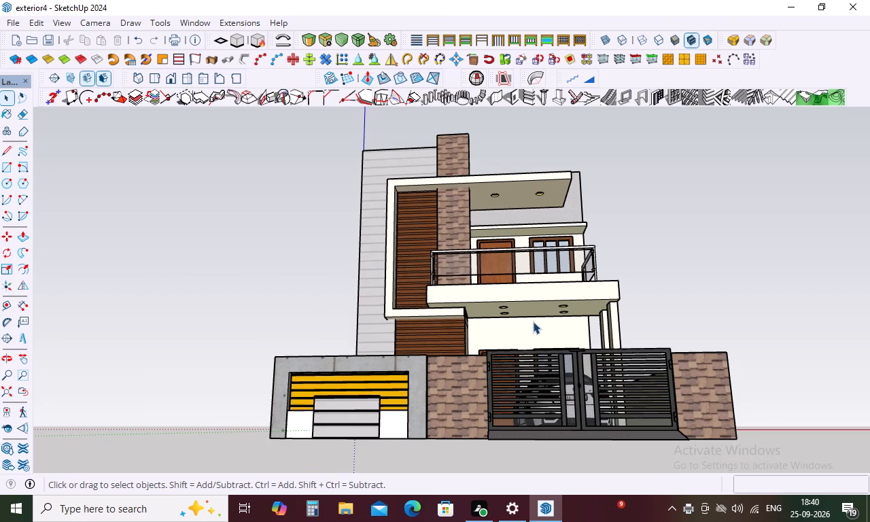
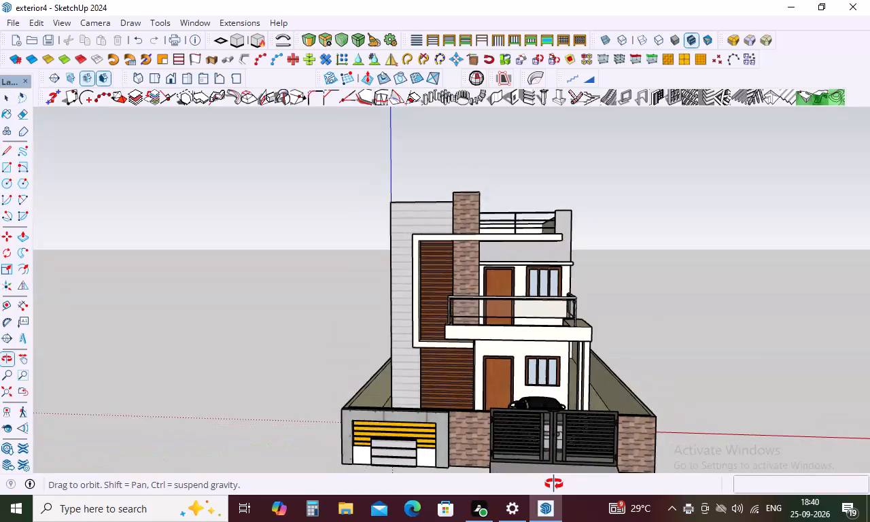
Delete the car component parked in the forecourt behind the main gate.
{"action": "scroll", "coordinate": [538, 379], "scroll_direction": "down", "scroll_amount": 4}
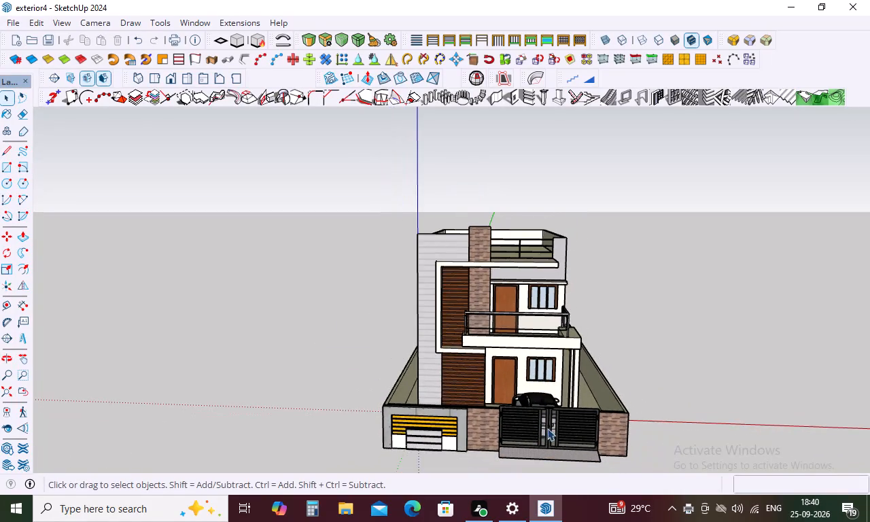
{"action": "scroll", "coordinate": [547, 428], "scroll_direction": "up", "scroll_amount": 20}
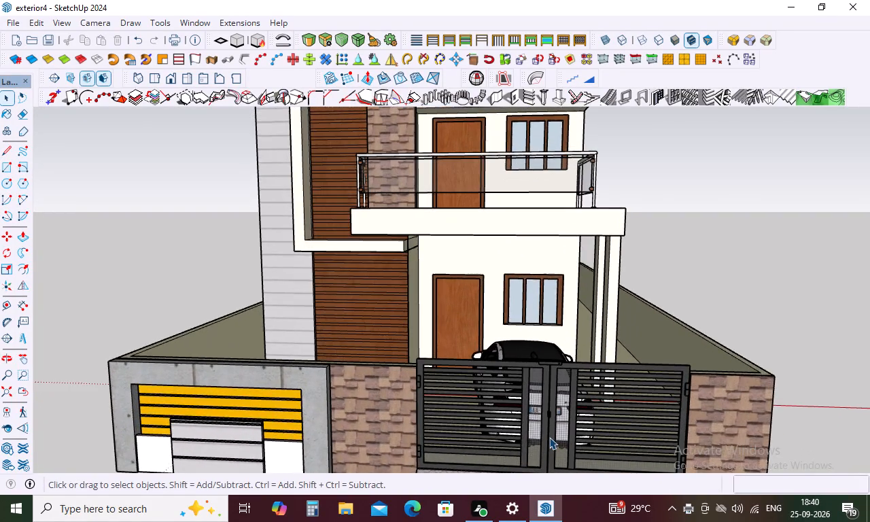
{"action": "scroll", "coordinate": [549, 437], "scroll_direction": "up", "scroll_amount": 4}
{"action": "middle_click_drag", "start_coordinate": [599, 349], "coordinate": [522, 401]}
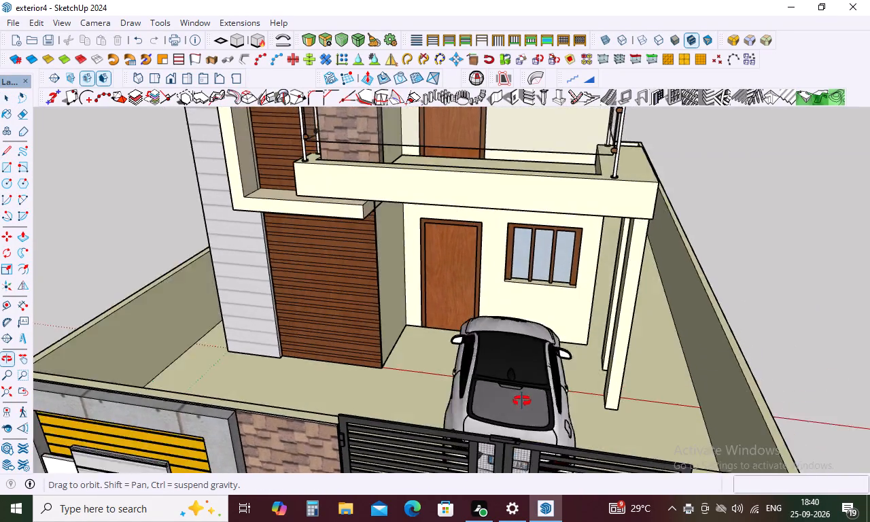
{"action": "middle_click_drag", "start_coordinate": [522, 401], "coordinate": [715, 392]}
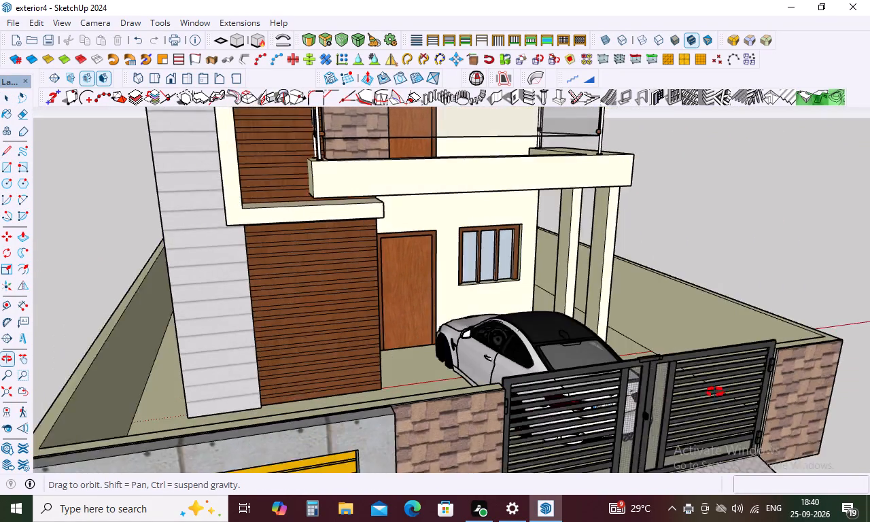
{"action": "middle_click_drag", "start_coordinate": [715, 392], "coordinate": [676, 256]}
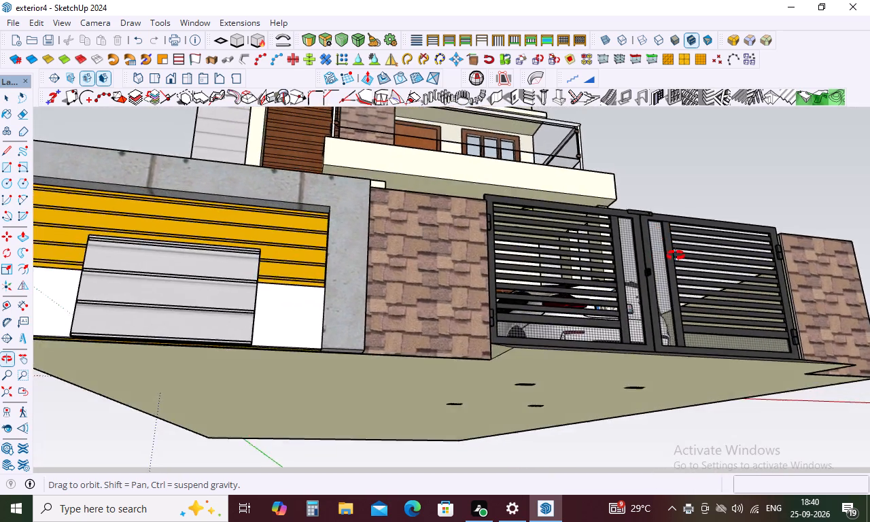
{"action": "middle_click_drag", "start_coordinate": [676, 256], "coordinate": [634, 145]}
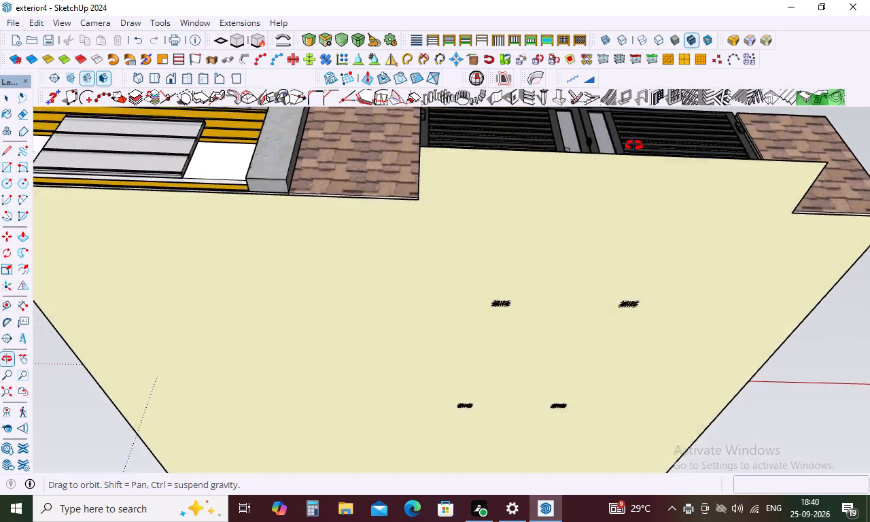
{"action": "middle_click_drag", "start_coordinate": [634, 145], "coordinate": [648, 116]}
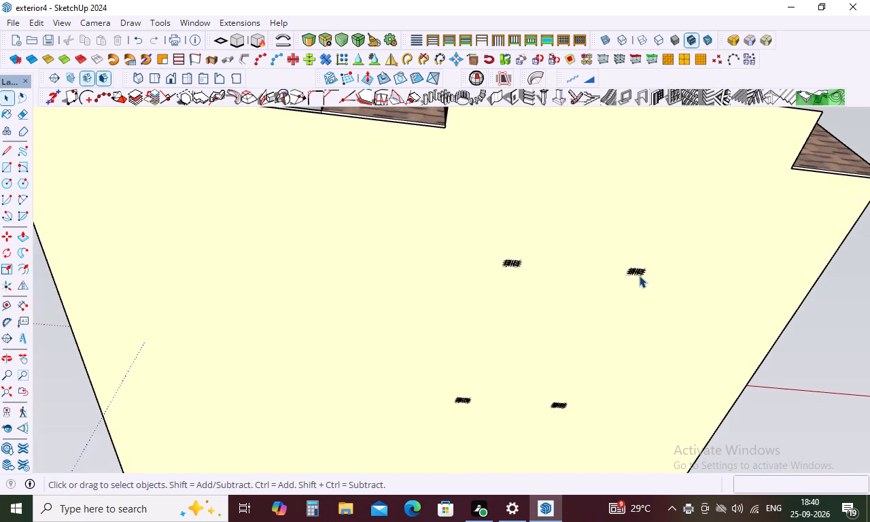
{"action": "left_click", "coordinate": [639, 272]}
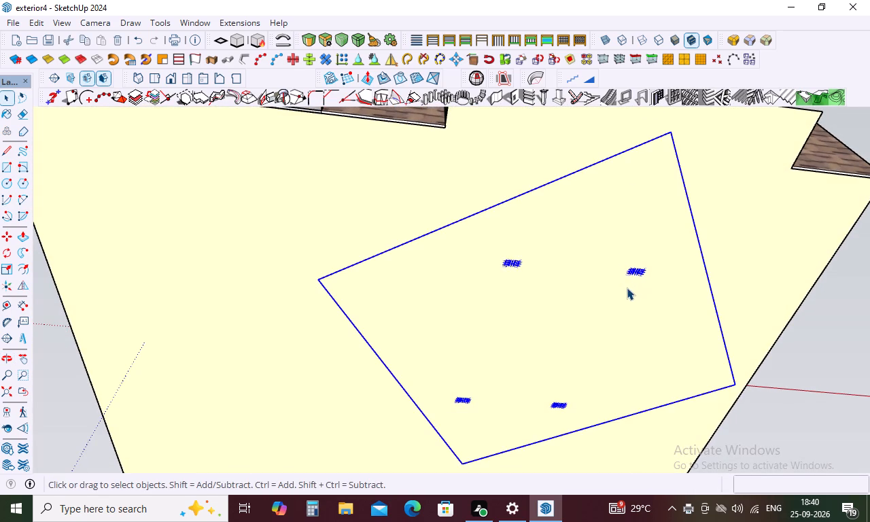
{"action": "key", "text": "Delete"}
Examine the whole house and forecourt from the front, from above and from the side.
{"action": "scroll", "coordinate": [580, 268], "scroll_direction": "down", "scroll_amount": 3}
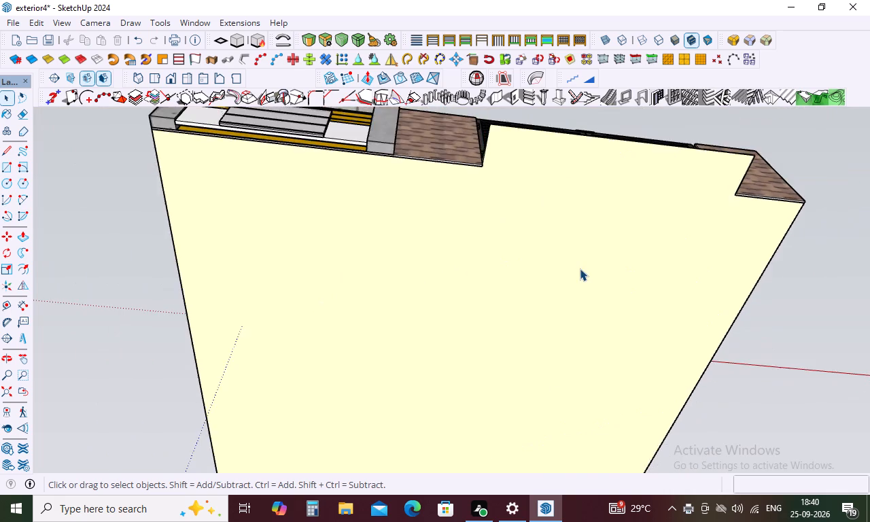
{"action": "scroll", "coordinate": [548, 300], "scroll_direction": "down", "scroll_amount": 5}
{"action": "middle_click_drag", "start_coordinate": [558, 295], "coordinate": [526, 517]}
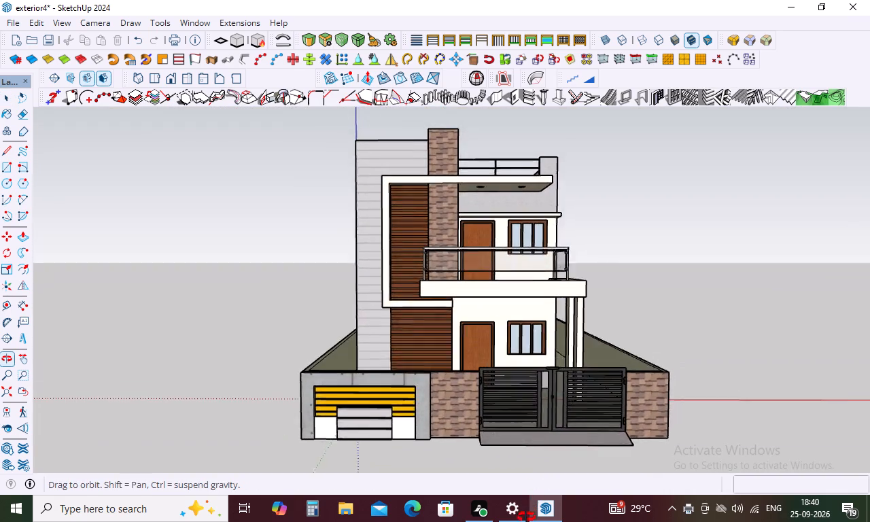
{"action": "middle_click_drag", "start_coordinate": [526, 517], "coordinate": [479, 521]}
{"action": "middle_click_drag", "start_coordinate": [534, 328], "coordinate": [534, 383]}
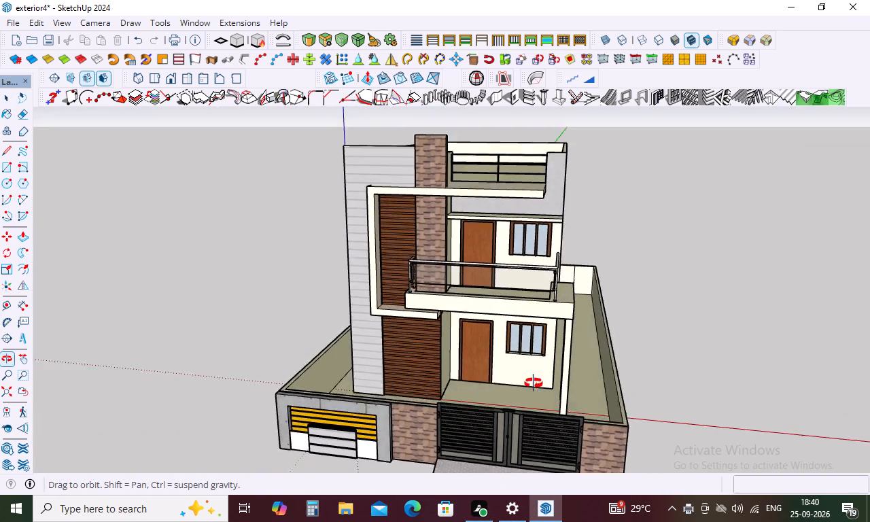
{"action": "middle_click_drag", "start_coordinate": [534, 383], "coordinate": [404, 398]}
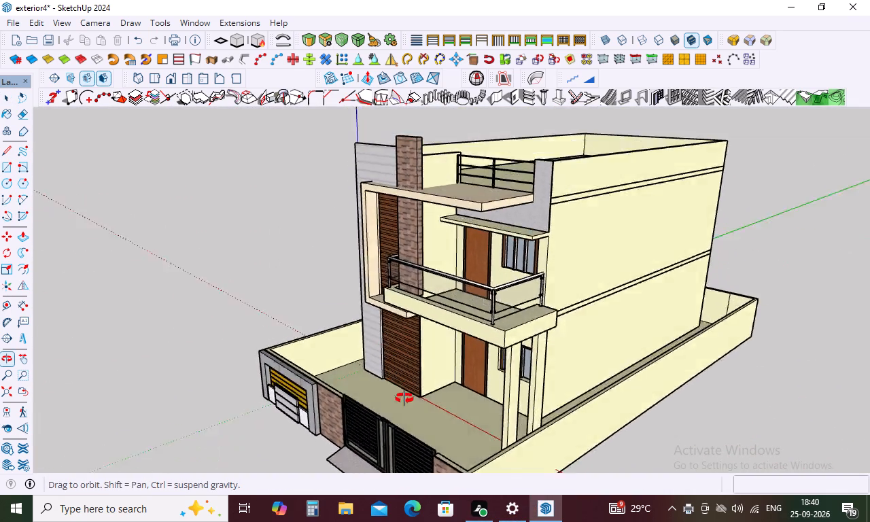
{"action": "middle_click_drag", "start_coordinate": [404, 398], "coordinate": [546, 285]}
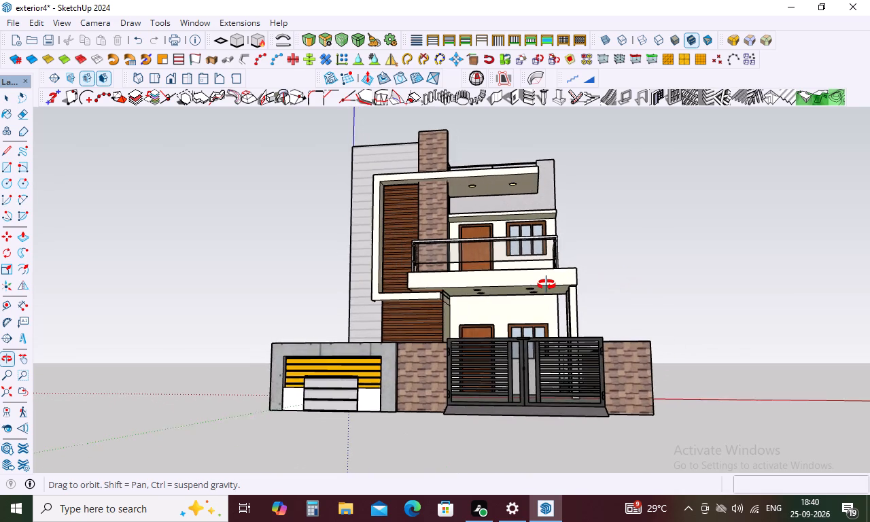
{"action": "middle_click_drag", "start_coordinate": [546, 285], "coordinate": [546, 298]}
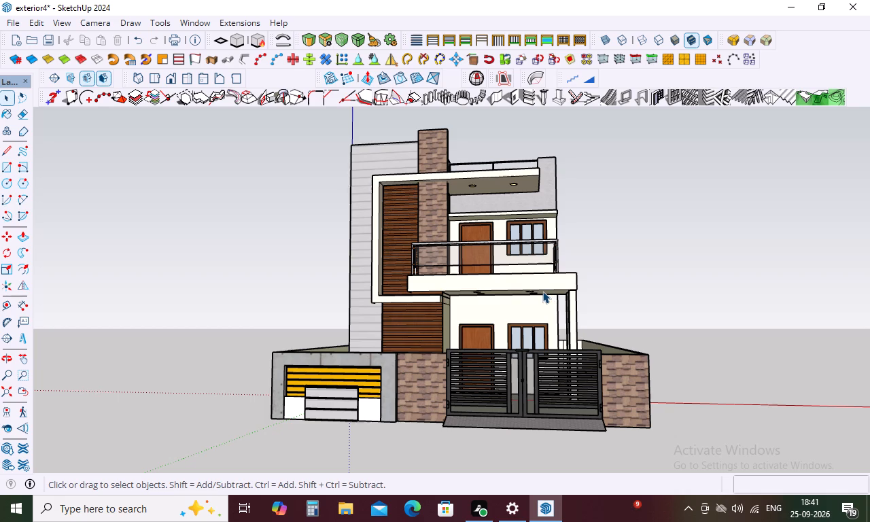
Examine the front facade, the ceiling lights under the slabs and the boundary wall from a low viewpoint.
{"action": "scroll", "coordinate": [542, 291], "scroll_direction": "down", "scroll_amount": 2}
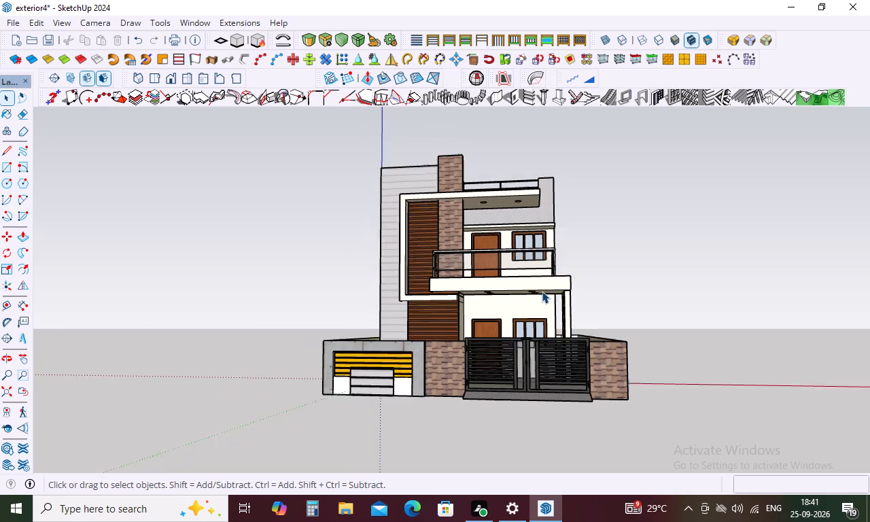
{"action": "scroll", "coordinate": [542, 291], "scroll_direction": "down", "scroll_amount": 1}
{"action": "middle_click_drag", "start_coordinate": [542, 293], "coordinate": [561, 248]}
{"action": "scroll", "coordinate": [551, 282], "scroll_direction": "up", "scroll_amount": 4}
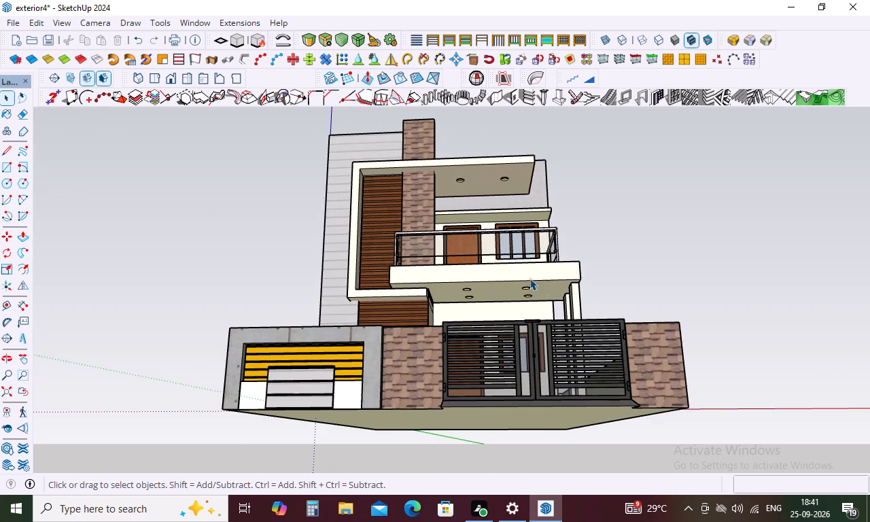
{"action": "scroll", "coordinate": [400, 150], "scroll_direction": "up", "scroll_amount": 1}
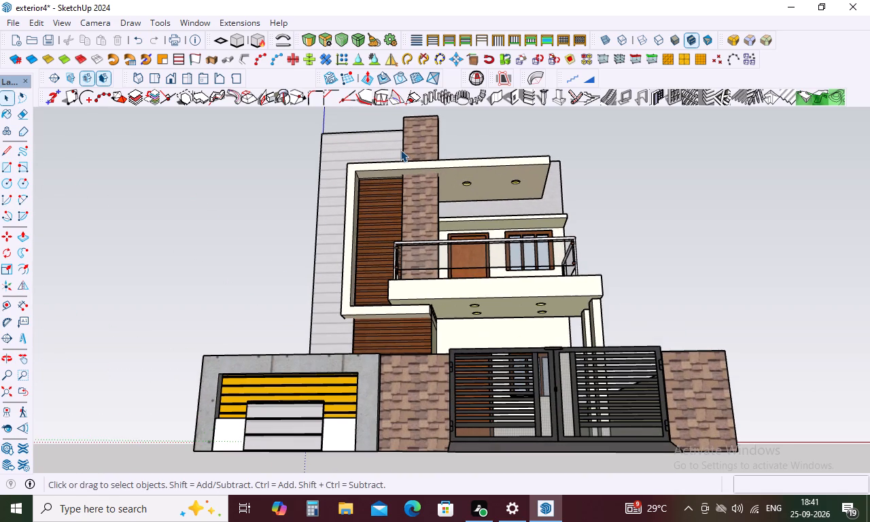
{"action": "scroll", "coordinate": [389, 120], "scroll_direction": "up", "scroll_amount": 1}
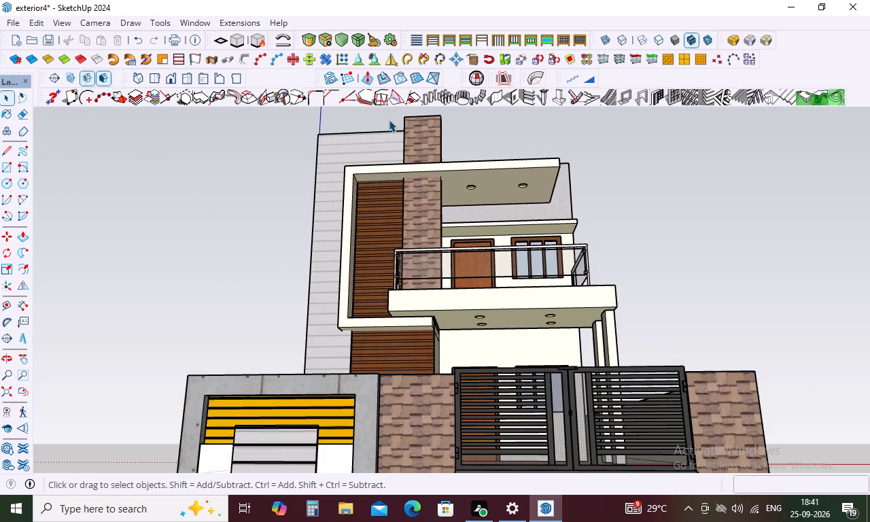
{"action": "scroll", "coordinate": [389, 120], "scroll_direction": "down", "scroll_amount": 1}
{"action": "scroll", "coordinate": [366, 393], "scroll_direction": "up", "scroll_amount": 1}
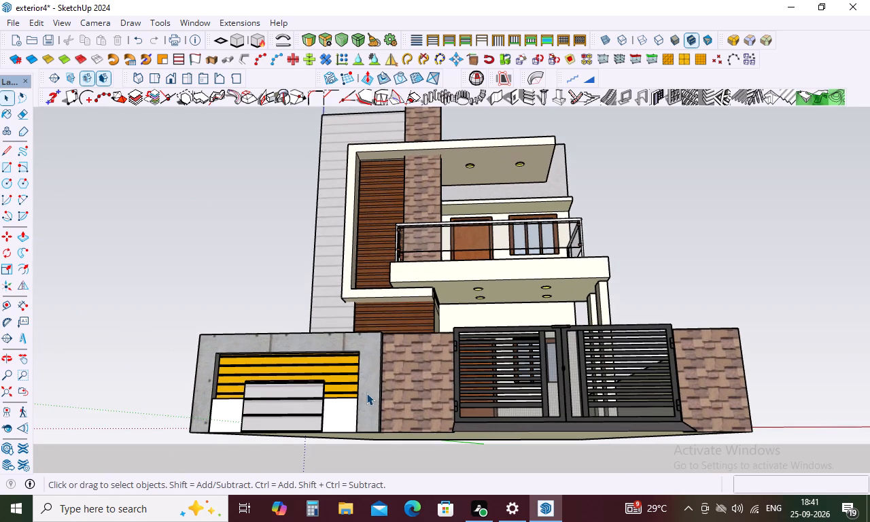
{"action": "scroll", "coordinate": [366, 391], "scroll_direction": "up", "scroll_amount": 1}
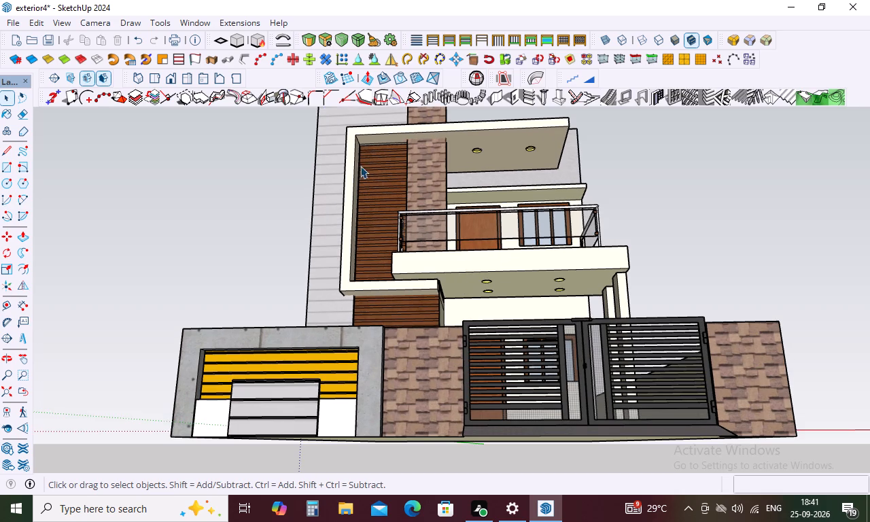
{"action": "scroll", "coordinate": [355, 160], "scroll_direction": "down", "scroll_amount": 3}
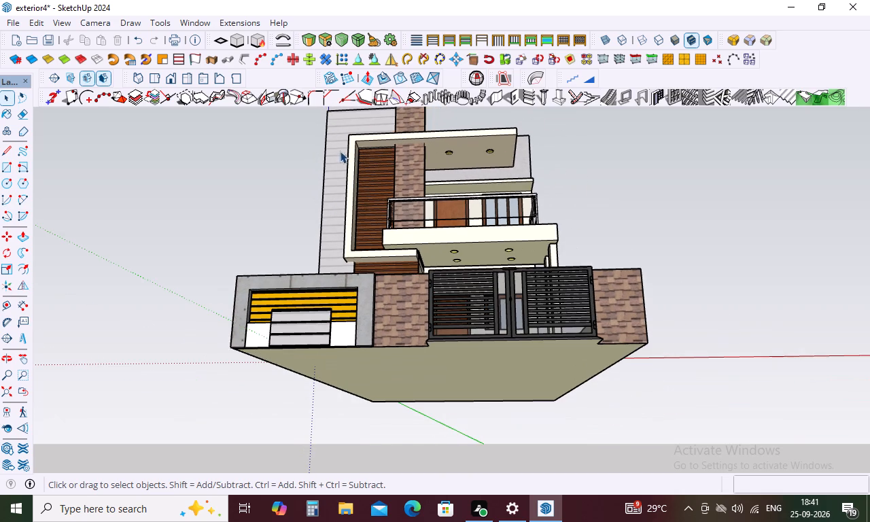
{"action": "scroll", "coordinate": [314, 140], "scroll_direction": "down", "scroll_amount": 5}
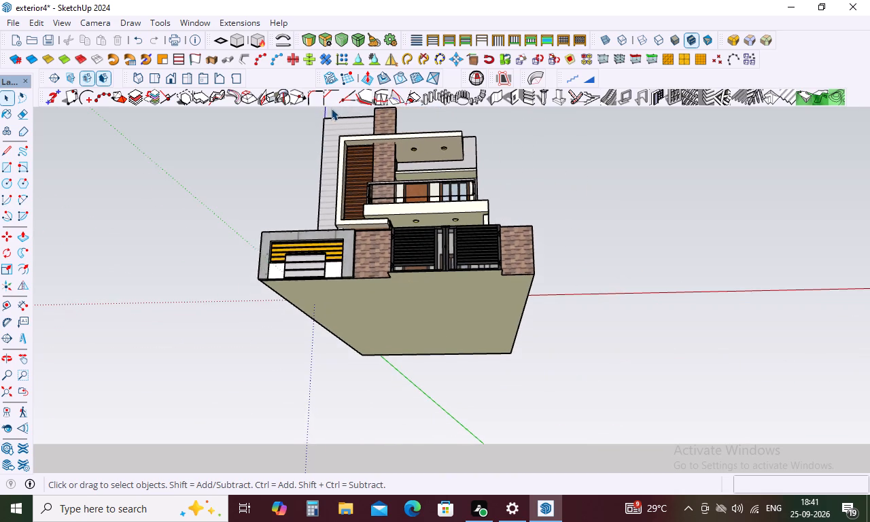
{"action": "scroll", "coordinate": [331, 107], "scroll_direction": "up", "scroll_amount": 6}
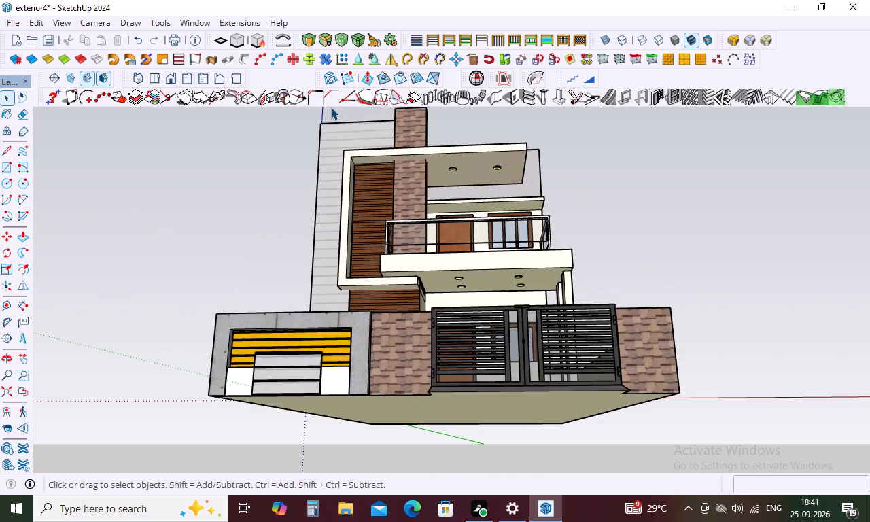
{"action": "scroll", "coordinate": [331, 107], "scroll_direction": "up", "scroll_amount": 2}
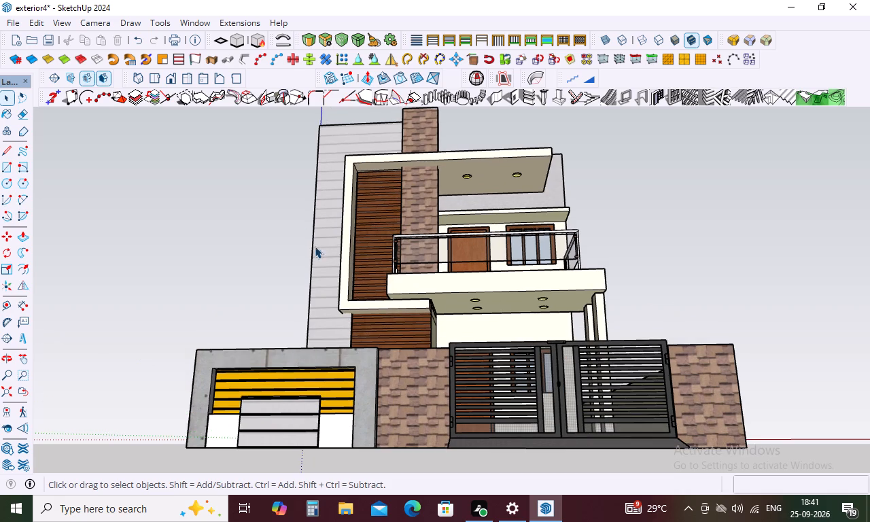
{"action": "middle_click", "coordinate": [349, 175]}
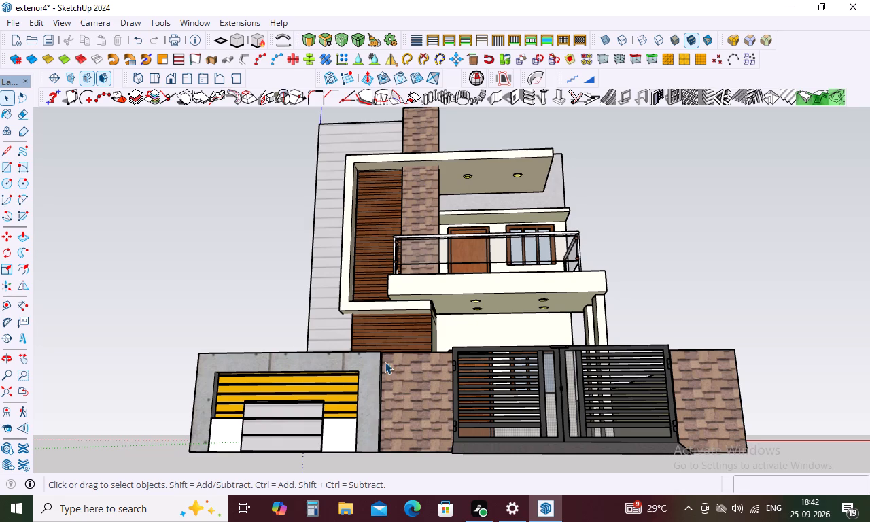
Examine the stone cladding on the boundary wall between the yellow-panelled section and the main gate up close.
{"action": "scroll", "coordinate": [392, 442], "scroll_direction": "up", "scroll_amount": 20}
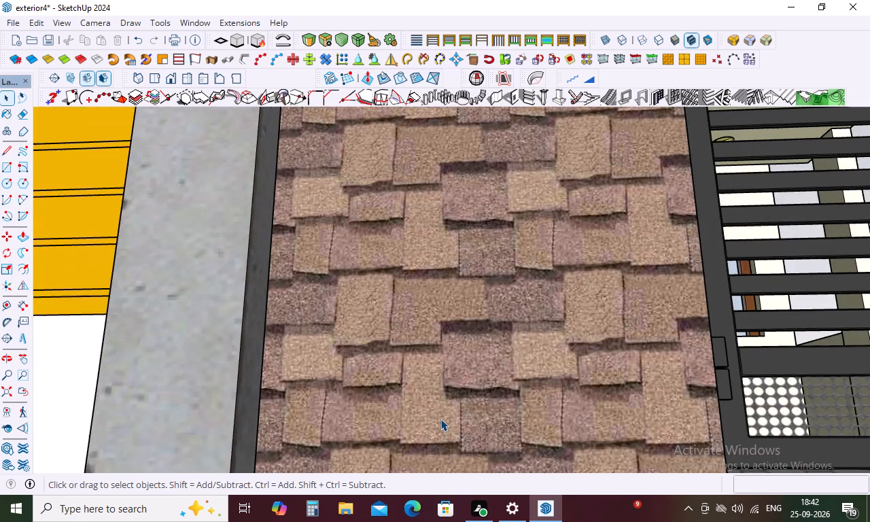
{"action": "scroll", "coordinate": [440, 419], "scroll_direction": "up", "scroll_amount": 5}
{"action": "scroll", "coordinate": [440, 419], "scroll_direction": "down", "scroll_amount": 16}
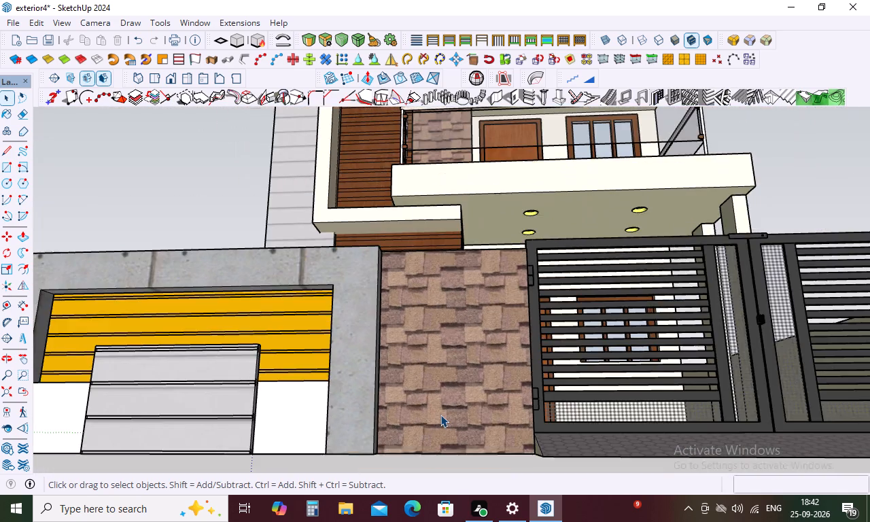
{"action": "scroll", "coordinate": [440, 415], "scroll_direction": "down", "scroll_amount": 15}
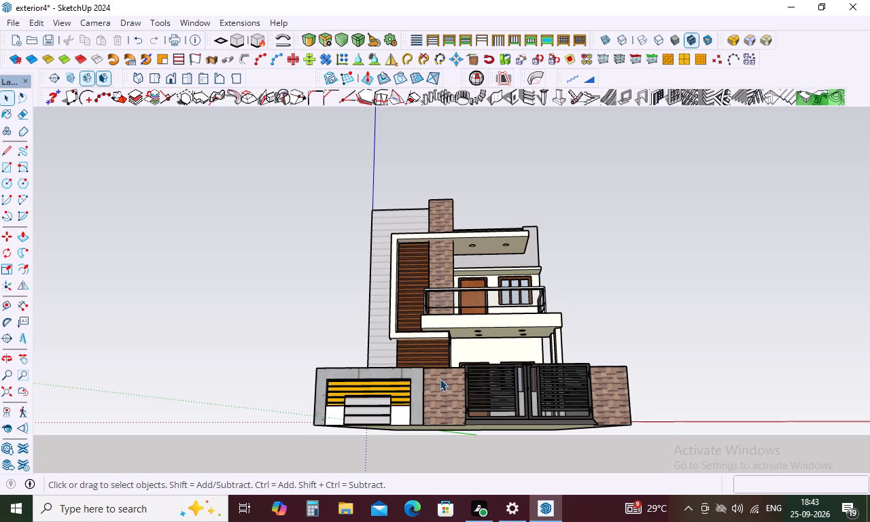
Examine the first-floor balcony, its glass railing and the adjoining facade from above, both sides and the front.
{"action": "scroll", "coordinate": [493, 386], "scroll_direction": "up", "scroll_amount": 4}
{"action": "middle_click_drag", "start_coordinate": [493, 386], "coordinate": [492, 468]}
{"action": "scroll", "coordinate": [492, 330], "scroll_direction": "down", "scroll_amount": 5}
{"action": "middle_click_drag", "start_coordinate": [512, 282], "coordinate": [506, 388]}
{"action": "scroll", "coordinate": [468, 334], "scroll_direction": "up", "scroll_amount": 9}
{"action": "scroll", "coordinate": [517, 310], "scroll_direction": "up", "scroll_amount": 1}
{"action": "middle_click_drag", "start_coordinate": [517, 310], "coordinate": [503, 396]}
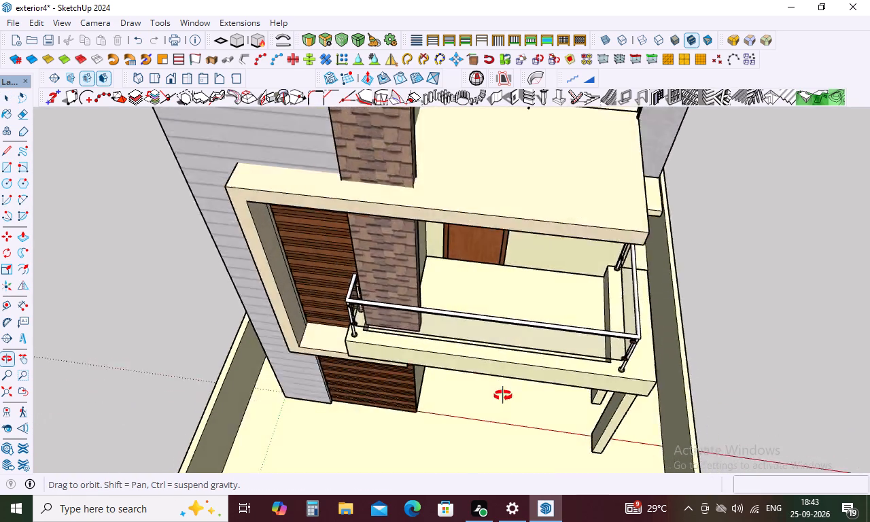
{"action": "middle_click_drag", "start_coordinate": [503, 396], "coordinate": [307, 265]}
{"action": "middle_click_drag", "start_coordinate": [307, 264], "coordinate": [372, 294]}
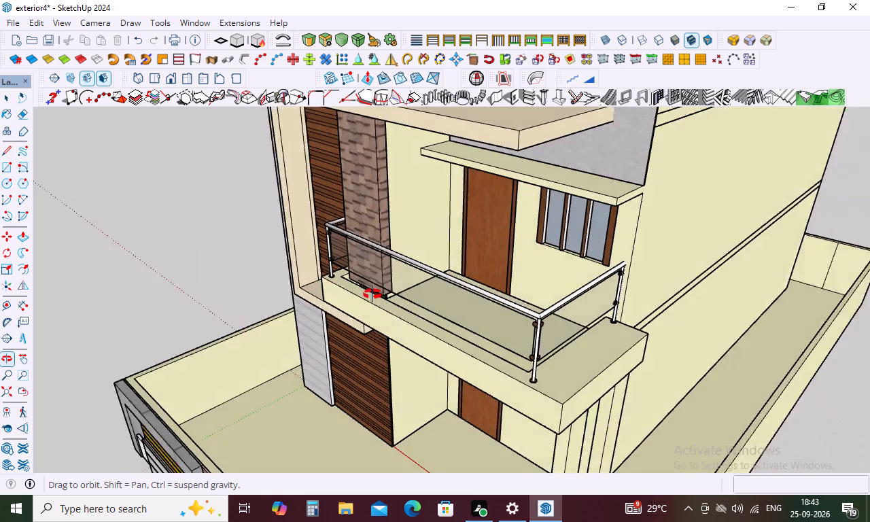
{"action": "middle_click_drag", "start_coordinate": [372, 294], "coordinate": [804, 291]}
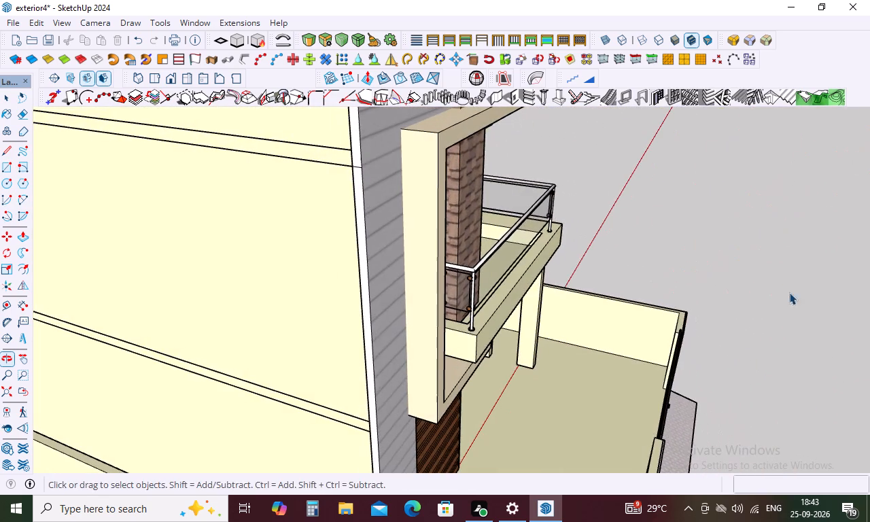
{"action": "middle_click_drag", "start_coordinate": [696, 300], "coordinate": [158, 281]}
{"action": "middle_click_drag", "start_coordinate": [582, 280], "coordinate": [808, 332]}
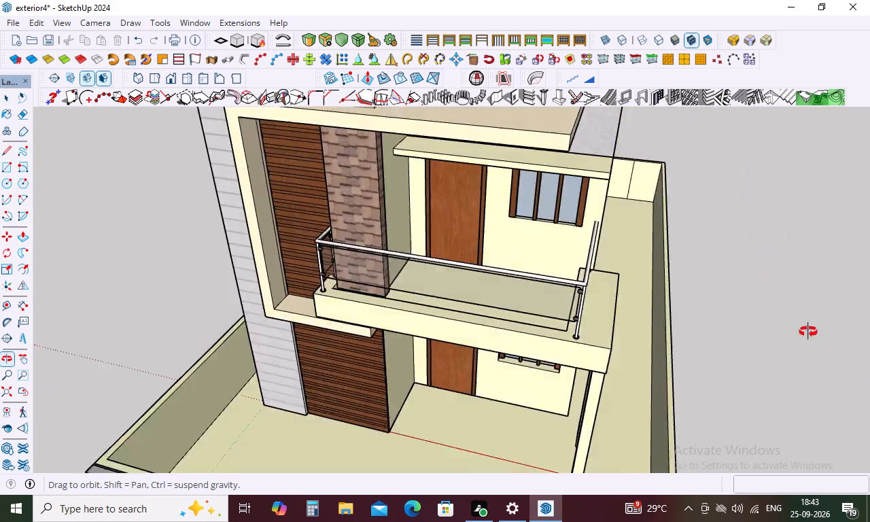
{"action": "middle_click_drag", "start_coordinate": [808, 332], "coordinate": [567, 281]}
{"action": "scroll", "coordinate": [531, 247], "scroll_direction": "up", "scroll_amount": 18}
{"action": "scroll", "coordinate": [411, 177], "scroll_direction": "up", "scroll_amount": 2}
{"action": "scroll", "coordinate": [411, 177], "scroll_direction": "down", "scroll_amount": 12}
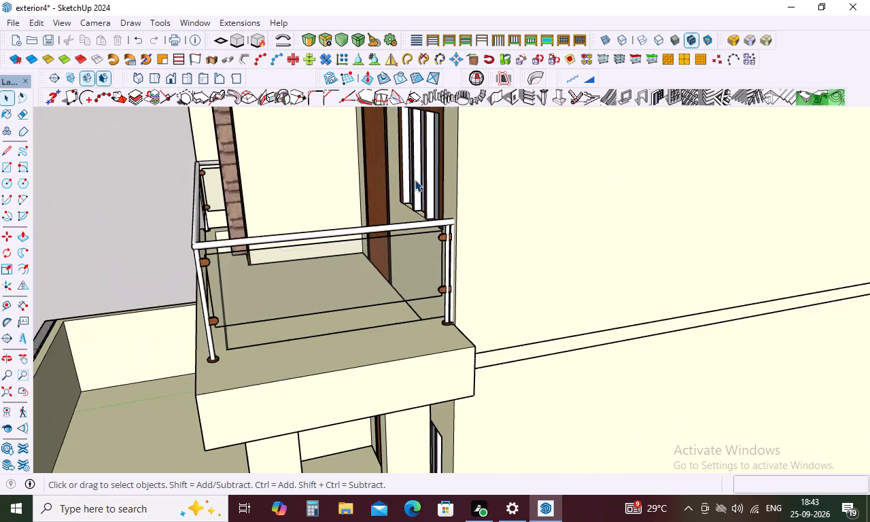
{"action": "scroll", "coordinate": [415, 179], "scroll_direction": "down", "scroll_amount": 12}
{"action": "middle_click_drag", "start_coordinate": [423, 191], "coordinate": [661, 259]}
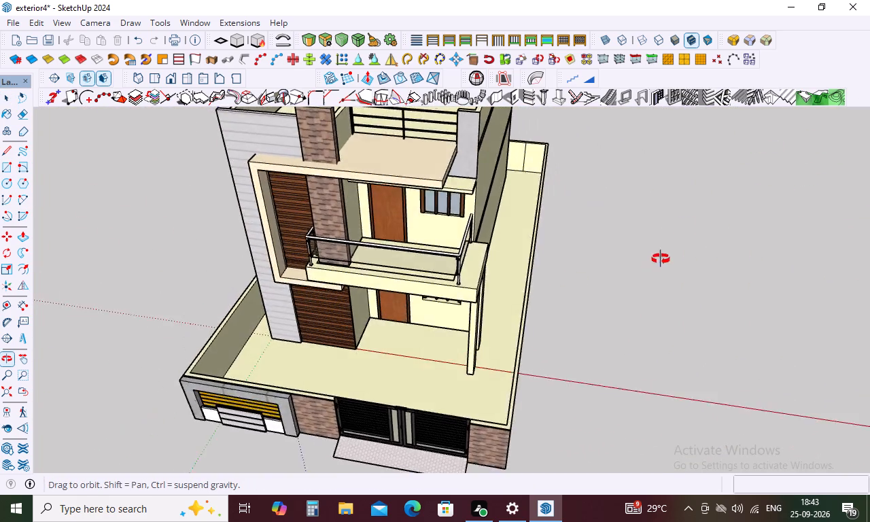
{"action": "middle_click_drag", "start_coordinate": [661, 259], "coordinate": [741, 161]}
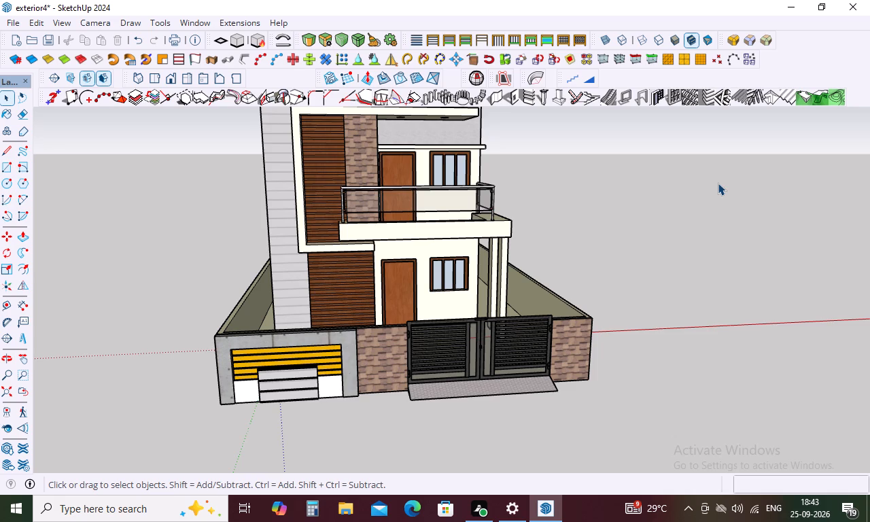
Examine the whole front facade, and the roof terrace with its railing, parapets and stone-clad column from above.
{"action": "scroll", "coordinate": [708, 186], "scroll_direction": "down", "scroll_amount": 4}
{"action": "scroll", "coordinate": [708, 186], "scroll_direction": "up", "scroll_amount": 2}
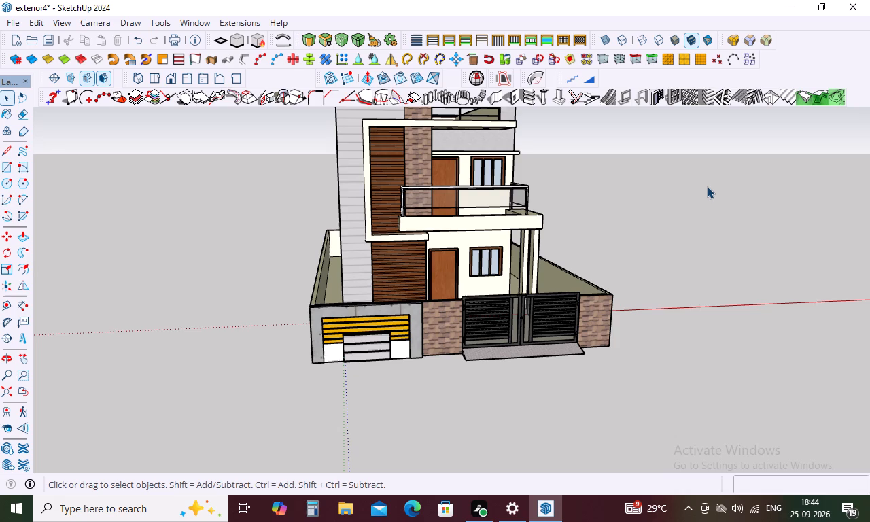
{"action": "scroll", "coordinate": [707, 186], "scroll_direction": "down", "scroll_amount": 2}
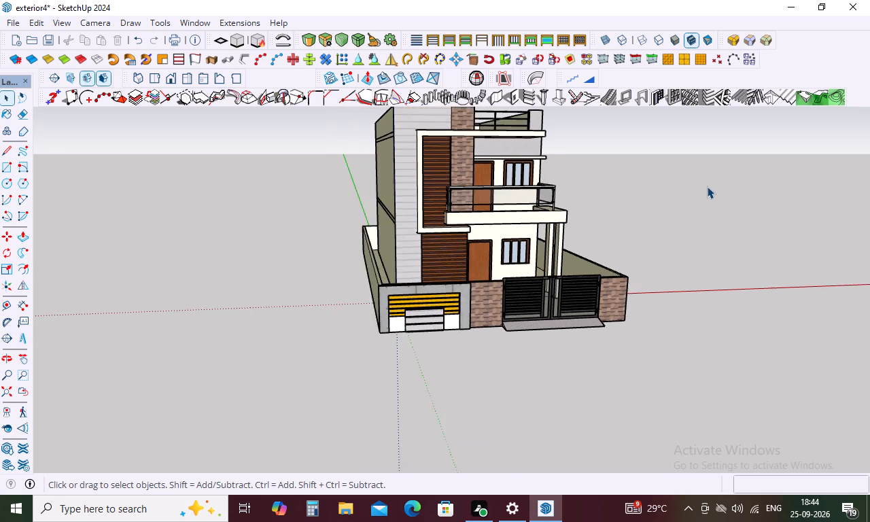
{"action": "scroll", "coordinate": [707, 186], "scroll_direction": "down", "scroll_amount": 6}
{"action": "scroll", "coordinate": [605, 131], "scroll_direction": "up", "scroll_amount": 5}
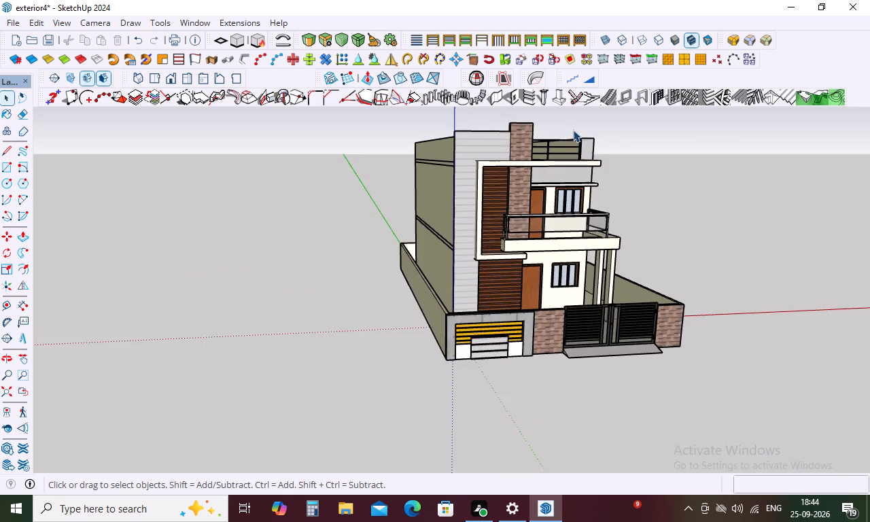
{"action": "scroll", "coordinate": [573, 130], "scroll_direction": "up", "scroll_amount": 10}
{"action": "scroll", "coordinate": [521, 122], "scroll_direction": "down", "scroll_amount": 4}
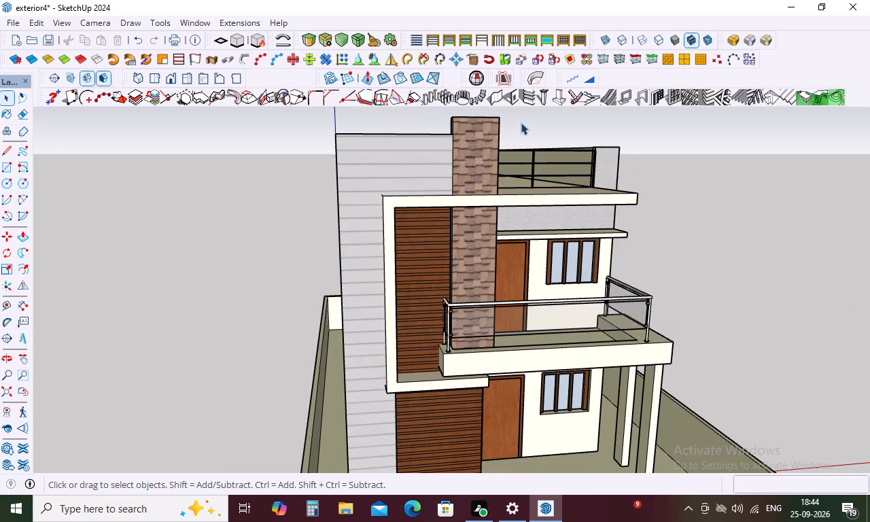
{"action": "scroll", "coordinate": [521, 122], "scroll_direction": "down", "scroll_amount": 5}
{"action": "scroll", "coordinate": [536, 121], "scroll_direction": "up", "scroll_amount": 9}
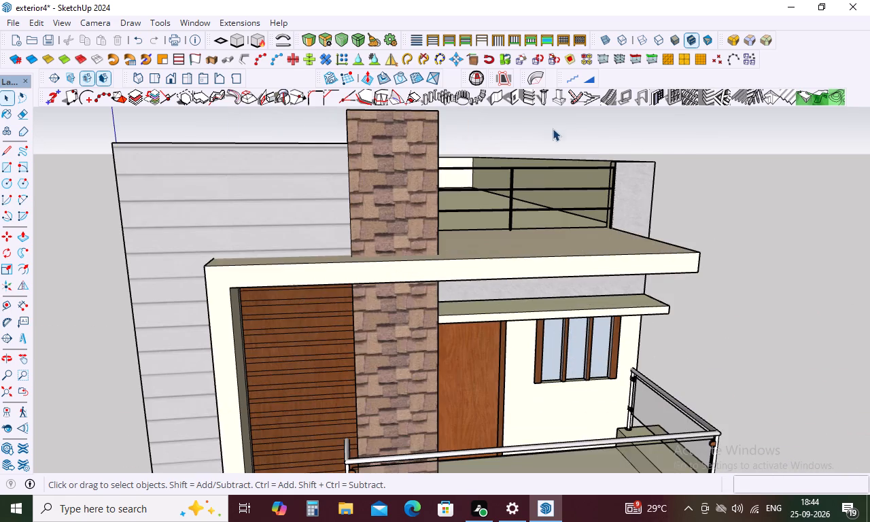
{"action": "middle_click_drag", "start_coordinate": [624, 152], "coordinate": [349, 266]}
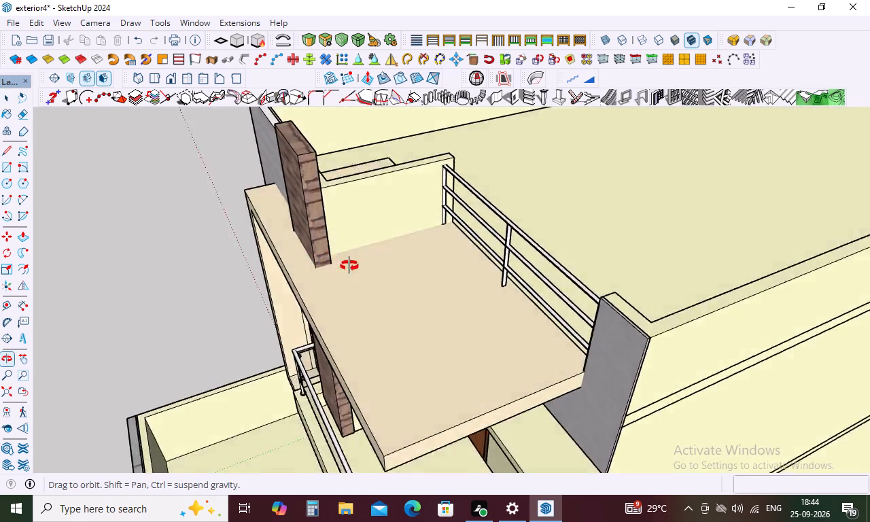
{"action": "middle_click_drag", "start_coordinate": [349, 266], "coordinate": [841, 341]}
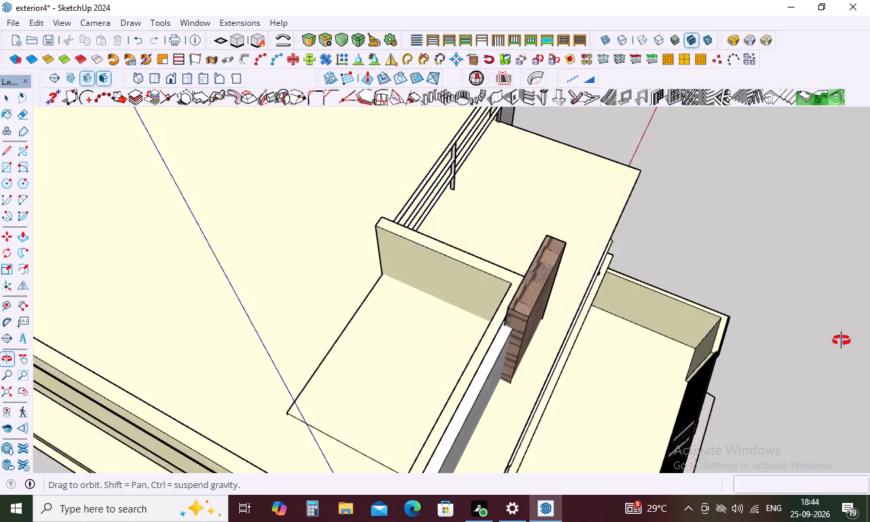
{"action": "middle_click_drag", "start_coordinate": [841, 341], "coordinate": [415, 269]}
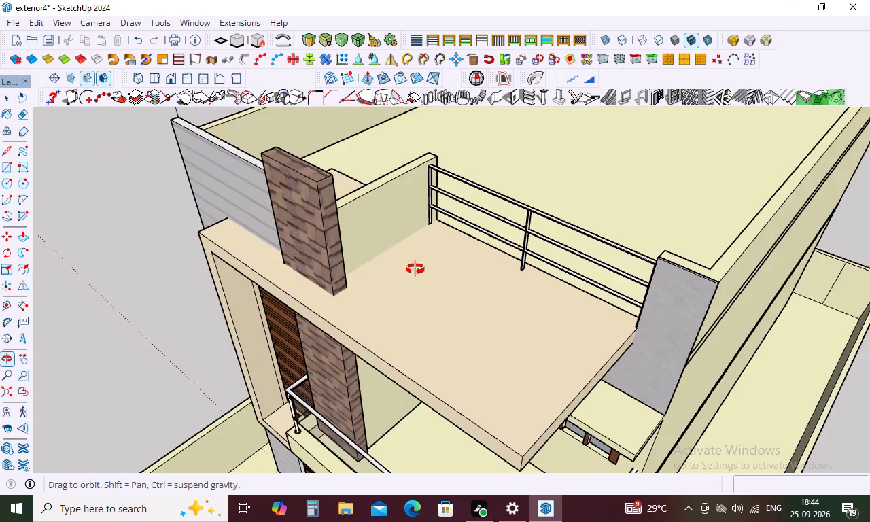
{"action": "middle_click_drag", "start_coordinate": [415, 269], "coordinate": [386, 333]}
Inspect the stone-clad column by opening its group and selecting all its connected geometry.
{"action": "scroll", "coordinate": [262, 181], "scroll_direction": "up", "scroll_amount": 10}
{"action": "scroll", "coordinate": [315, 220], "scroll_direction": "up", "scroll_amount": 4}
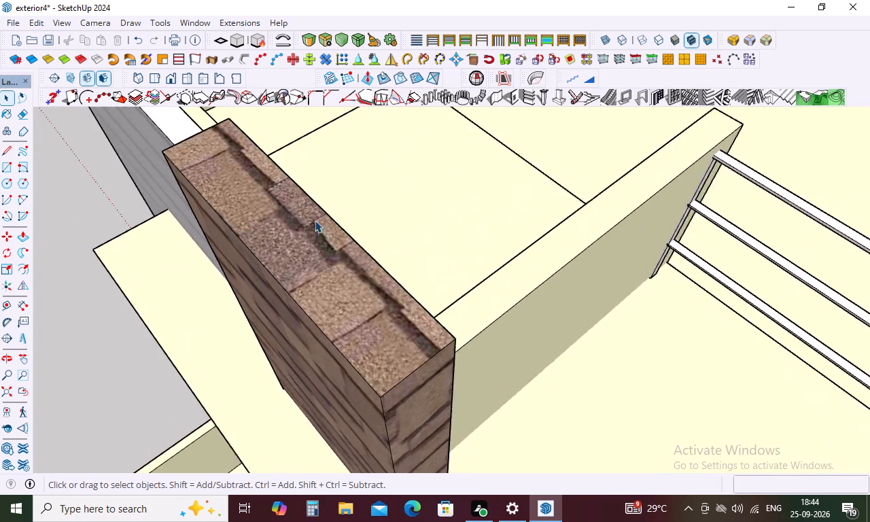
{"action": "scroll", "coordinate": [315, 220], "scroll_direction": "up", "scroll_amount": 7}
{"action": "triple_click", "coordinate": [330, 226]}
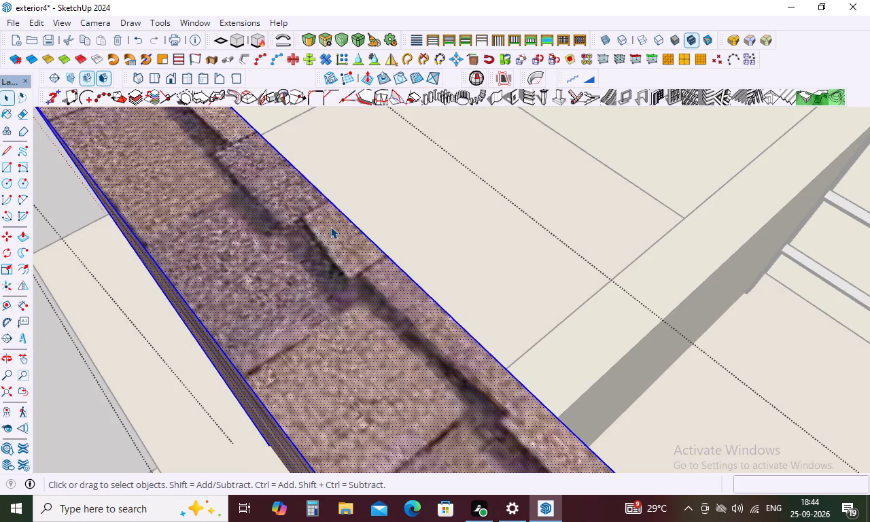
{"action": "triple_click", "coordinate": [330, 226]}
{"action": "triple_click", "coordinate": [330, 226]}
{"action": "triple_click", "coordinate": [330, 228]}
{"action": "double_click", "coordinate": [330, 228]}
{"action": "scroll", "coordinate": [330, 228], "scroll_direction": "down", "scroll_amount": 19}
{"action": "scroll", "coordinate": [330, 228], "scroll_direction": "down", "scroll_amount": 3}
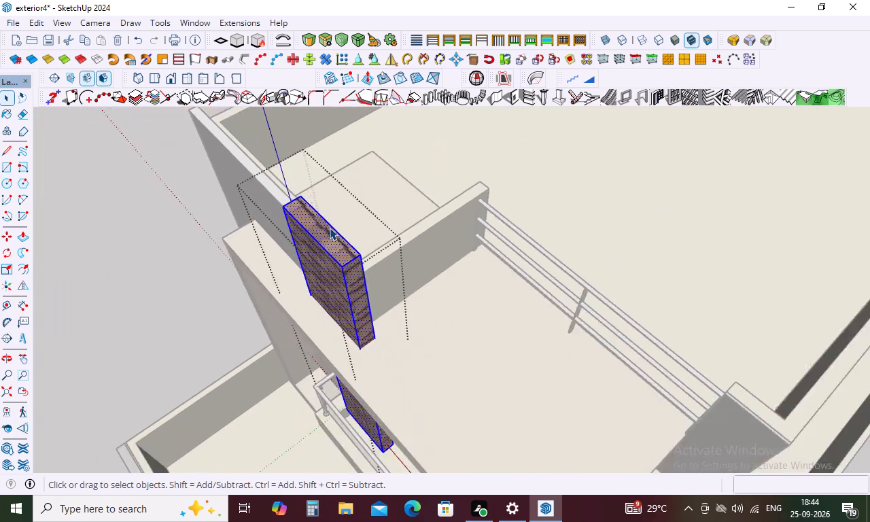
{"action": "scroll", "coordinate": [330, 228], "scroll_direction": "down", "scroll_amount": 11}
{"action": "middle_click_drag", "start_coordinate": [333, 228], "coordinate": [580, 134]}
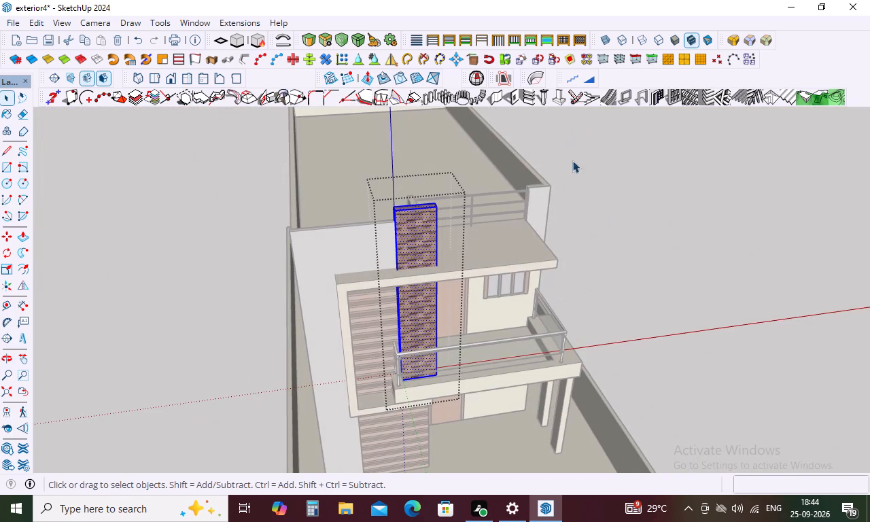
Inspect the white facade frame, the first-floor balcony slab and the light grey clad wall by opening each group and selecting its geometry.
{"action": "triple_click", "coordinate": [512, 227]}
{"action": "double_click", "coordinate": [512, 227]}
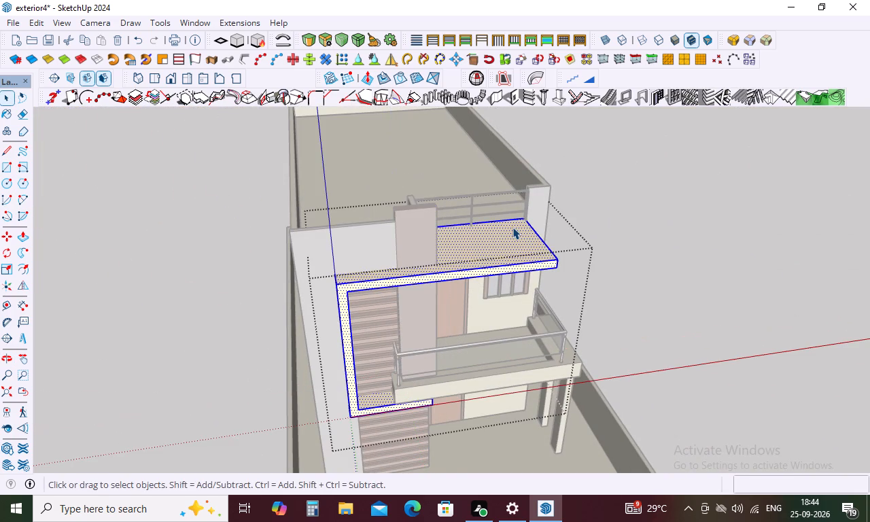
{"action": "scroll", "coordinate": [510, 234], "scroll_direction": "down", "scroll_amount": 4}
{"action": "middle_click_drag", "start_coordinate": [513, 257], "coordinate": [529, 157]}
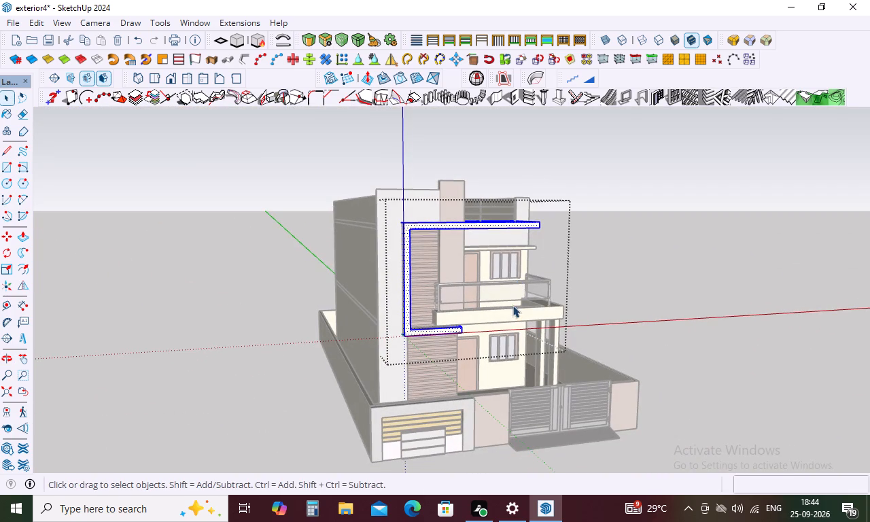
{"action": "triple_click", "coordinate": [510, 310]}
{"action": "left_click", "coordinate": [508, 307]}
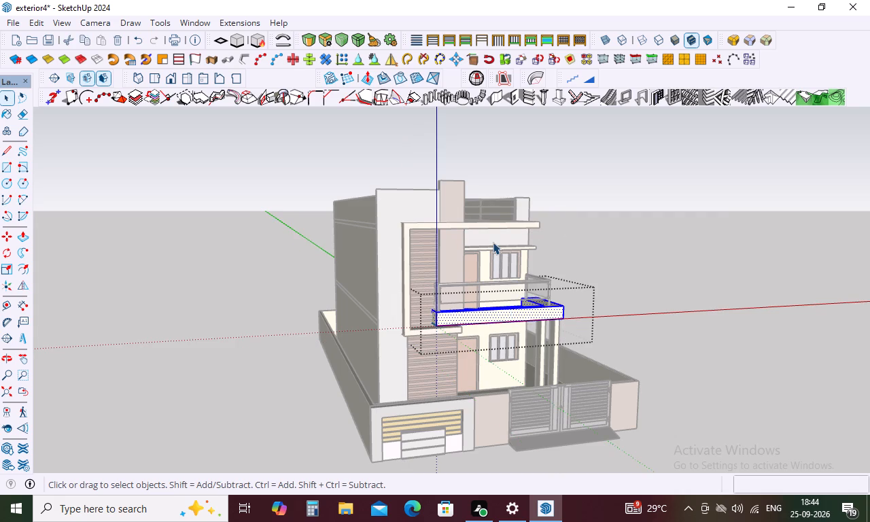
{"action": "triple_click", "coordinate": [493, 242]}
{"action": "double_click", "coordinate": [493, 242]}
{"action": "triple_click", "coordinate": [401, 253]}
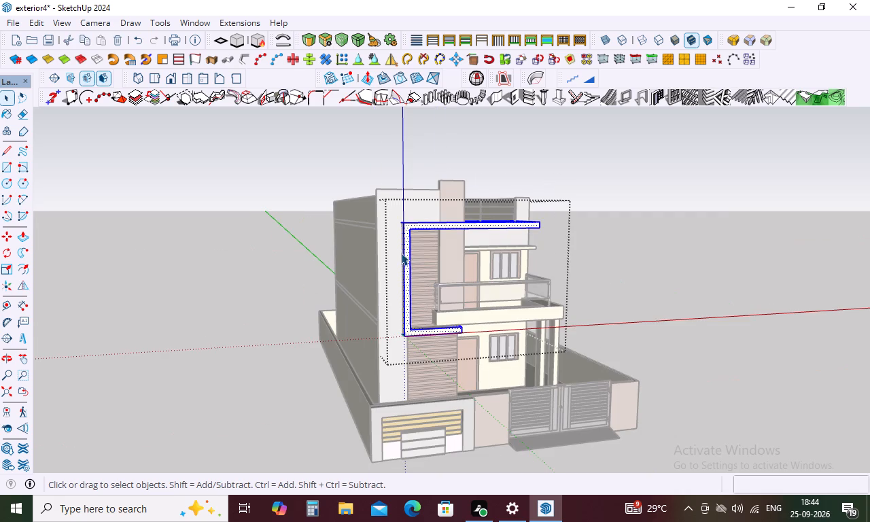
{"action": "double_click", "coordinate": [401, 253]}
{"action": "triple_click", "coordinate": [406, 204]}
{"action": "double_click", "coordinate": [406, 204]}
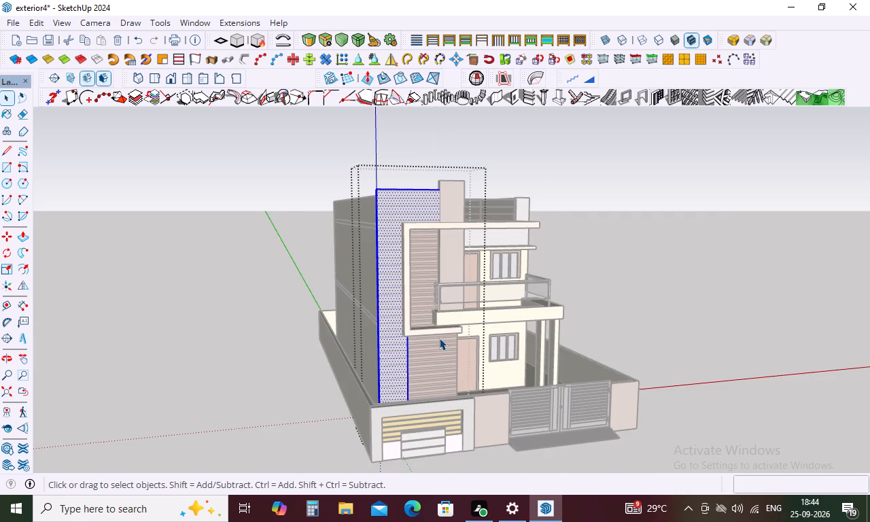
Inspect the main gate leaf and the stone-clad end section of the front boundary wall by opening their groups.
{"action": "triple_click", "coordinate": [441, 374]}
{"action": "triple_click", "coordinate": [441, 375]}
{"action": "triple_click", "coordinate": [503, 402]}
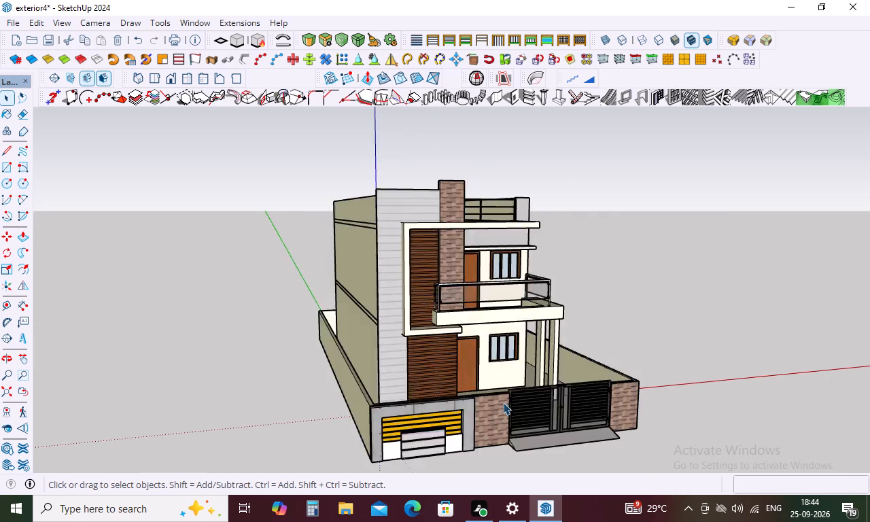
{"action": "left_click", "coordinate": [503, 402]}
{"action": "triple_click", "coordinate": [512, 405]}
{"action": "left_click", "coordinate": [512, 405]}
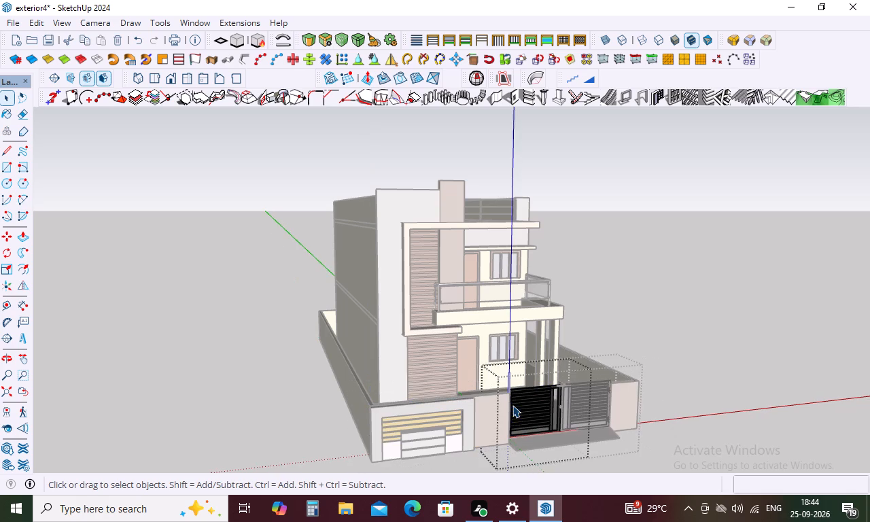
{"action": "left_click", "coordinate": [638, 416]}
{"action": "triple_click", "coordinate": [633, 407]}
{"action": "double_click", "coordinate": [633, 407]}
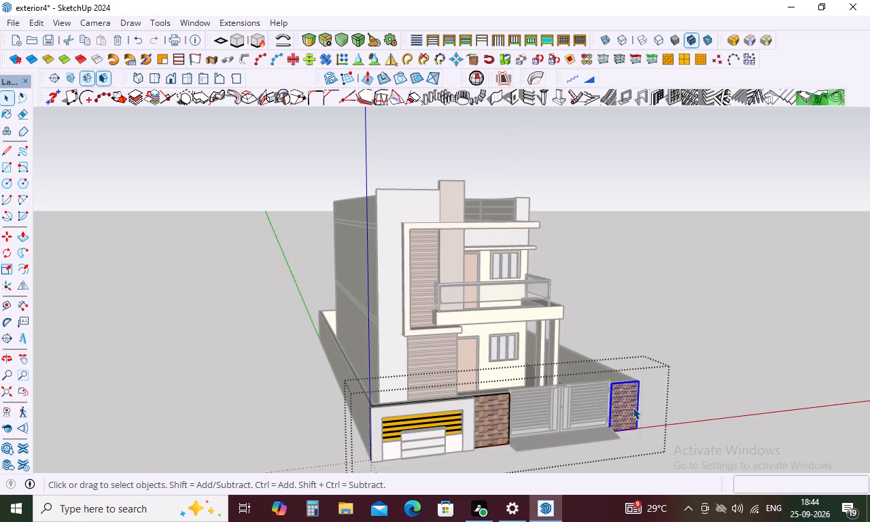
Examine the ground-floor porch and the side passage between the house and the boundary wall from beyond the main gate.
{"action": "middle_click_drag", "start_coordinate": [593, 341], "coordinate": [500, 264]}
{"action": "scroll", "coordinate": [506, 370], "scroll_direction": "up", "scroll_amount": 6}
{"action": "scroll", "coordinate": [611, 382], "scroll_direction": "up", "scroll_amount": 14}
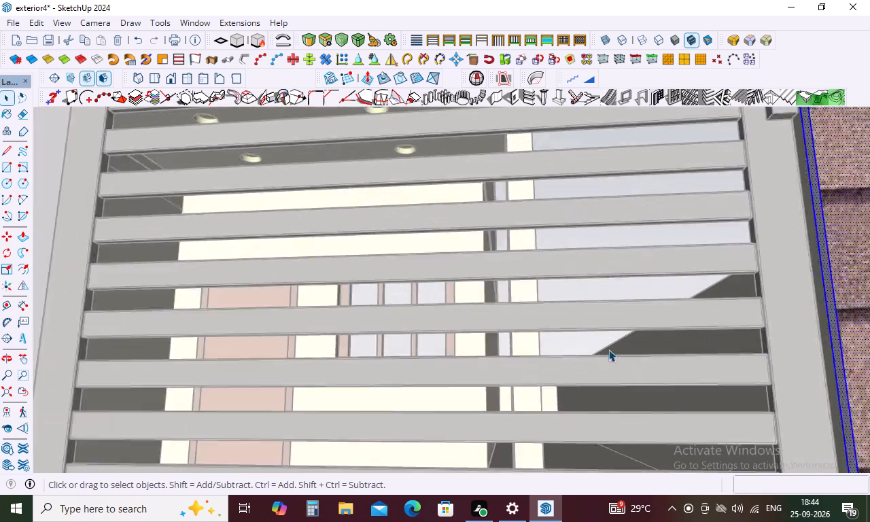
{"action": "scroll", "coordinate": [608, 349], "scroll_direction": "up", "scroll_amount": 2}
{"action": "scroll", "coordinate": [582, 326], "scroll_direction": "down", "scroll_amount": 6}
{"action": "scroll", "coordinate": [582, 326], "scroll_direction": "up", "scroll_amount": 10}
{"action": "middle_click_drag", "start_coordinate": [581, 330], "coordinate": [548, 411]}
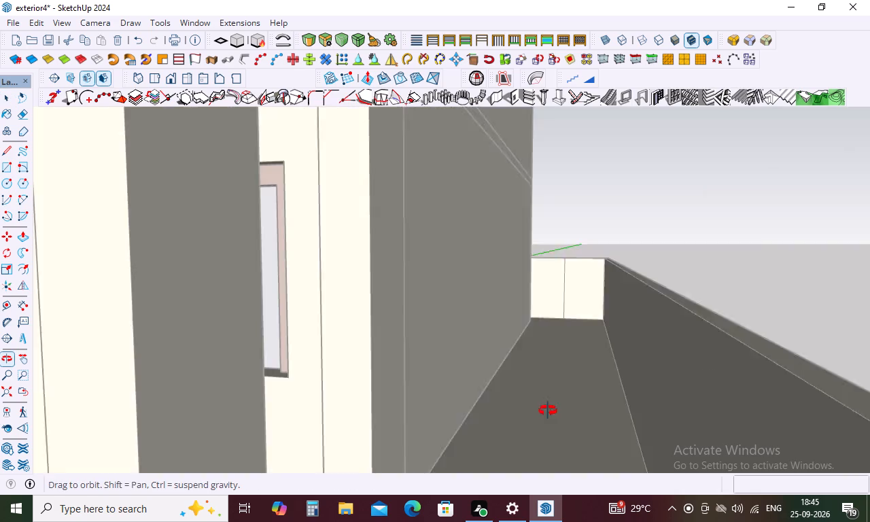
{"action": "middle_click_drag", "start_coordinate": [548, 411], "coordinate": [548, 417]}
{"action": "scroll", "coordinate": [595, 336], "scroll_direction": "down", "scroll_amount": 5}
{"action": "scroll", "coordinate": [595, 336], "scroll_direction": "up", "scroll_amount": 11}
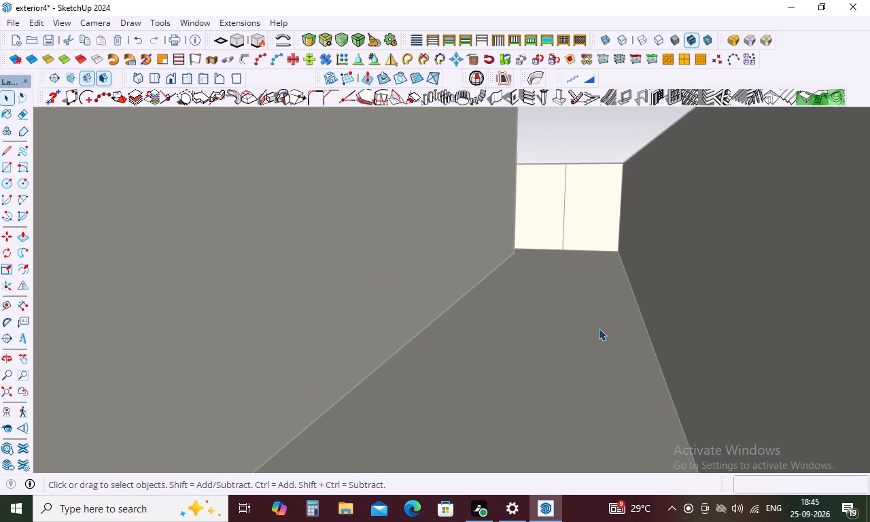
{"action": "scroll", "coordinate": [599, 328], "scroll_direction": "down", "scroll_amount": 11}
{"action": "middle_click_drag", "start_coordinate": [619, 304], "coordinate": [620, 295]}
Examine the side passage between the house and boundary wall at low eye level with the Walk tool active.
{"action": "left_click", "coordinate": [28, 410]}
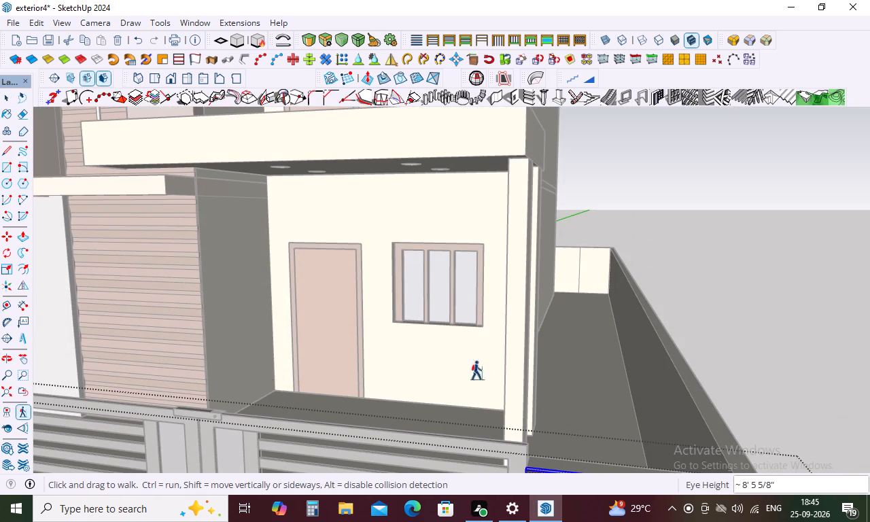
{"action": "scroll", "coordinate": [600, 371], "scroll_direction": "up", "scroll_amount": 9}
{"action": "middle_click_drag", "start_coordinate": [631, 339], "coordinate": [631, 335]}
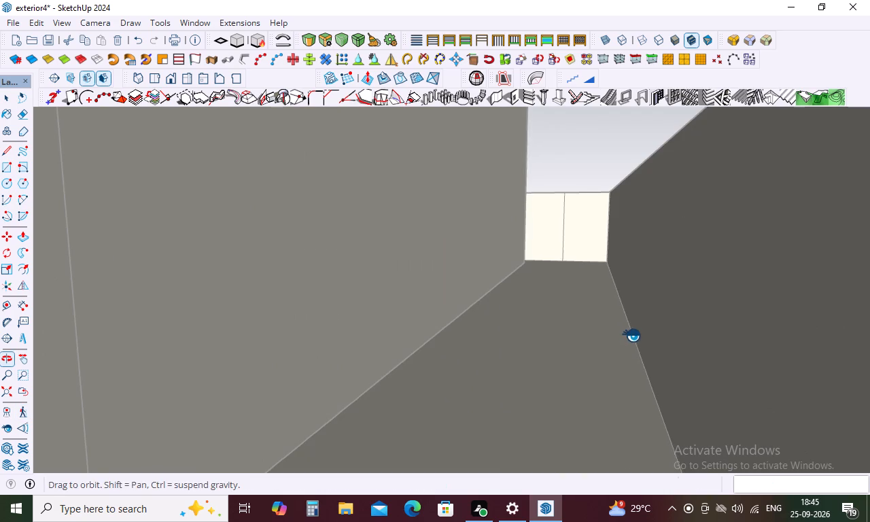
{"action": "middle_click_drag", "start_coordinate": [631, 335], "coordinate": [637, 316]}
{"action": "scroll", "coordinate": [630, 308], "scroll_direction": "up", "scroll_amount": 20}
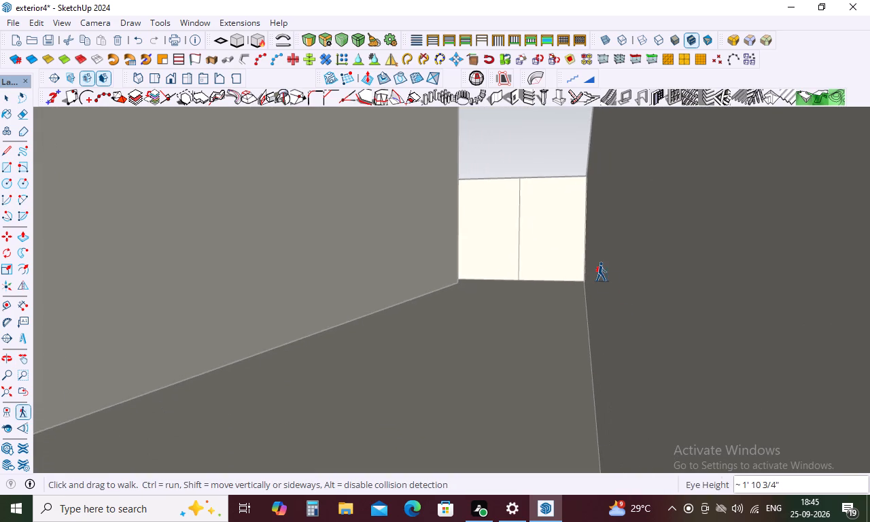
{"action": "scroll", "coordinate": [602, 272], "scroll_direction": "down", "scroll_amount": 10}
{"action": "middle_click_drag", "start_coordinate": [556, 243], "coordinate": [559, 229]}
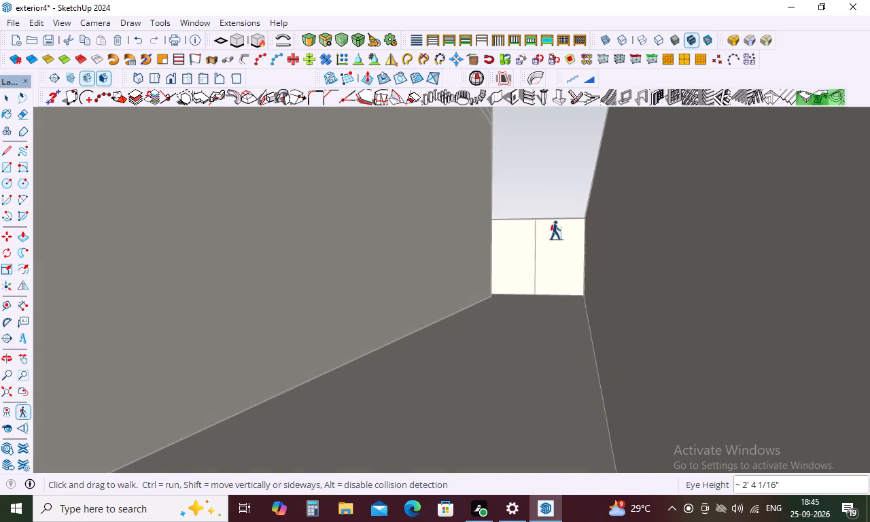
{"action": "scroll", "coordinate": [555, 230], "scroll_direction": "up", "scroll_amount": 19}
{"action": "middle_click_drag", "start_coordinate": [557, 239], "coordinate": [426, 238]}
{"action": "scroll", "coordinate": [432, 240], "scroll_direction": "down", "scroll_amount": 6}
{"action": "scroll", "coordinate": [619, 275], "scroll_direction": "down", "scroll_amount": 4}
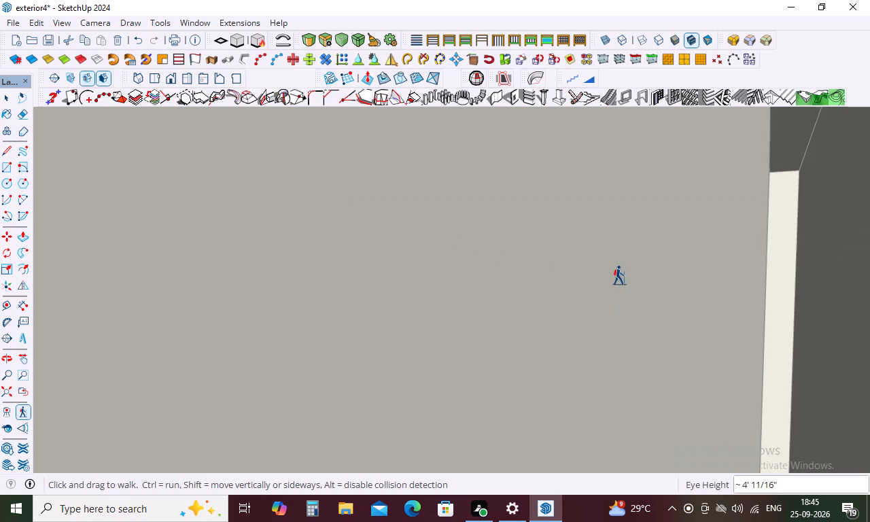
{"action": "middle_click_drag", "start_coordinate": [619, 275], "coordinate": [840, 346]}
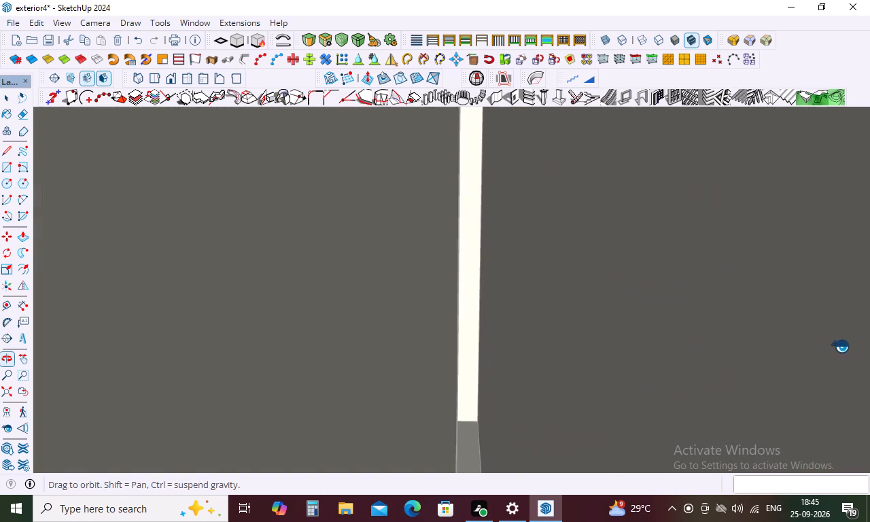
{"action": "middle_click_drag", "start_coordinate": [840, 346], "coordinate": [836, 342]}
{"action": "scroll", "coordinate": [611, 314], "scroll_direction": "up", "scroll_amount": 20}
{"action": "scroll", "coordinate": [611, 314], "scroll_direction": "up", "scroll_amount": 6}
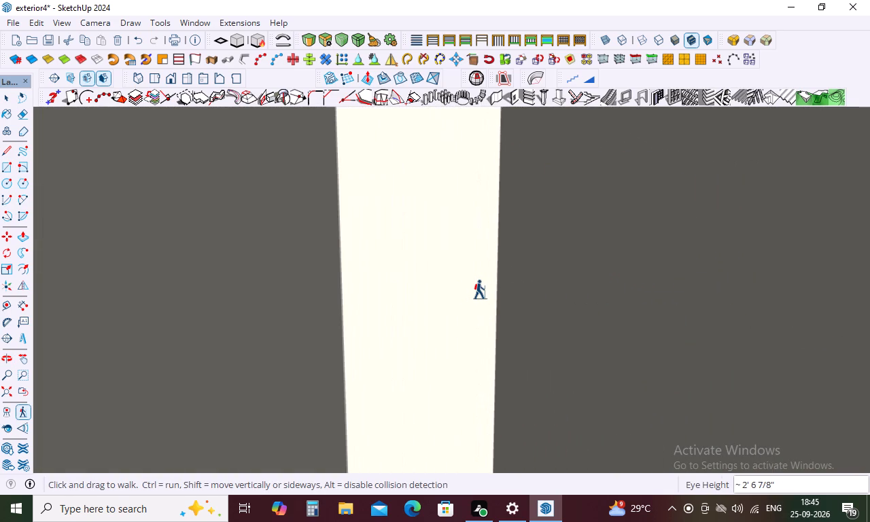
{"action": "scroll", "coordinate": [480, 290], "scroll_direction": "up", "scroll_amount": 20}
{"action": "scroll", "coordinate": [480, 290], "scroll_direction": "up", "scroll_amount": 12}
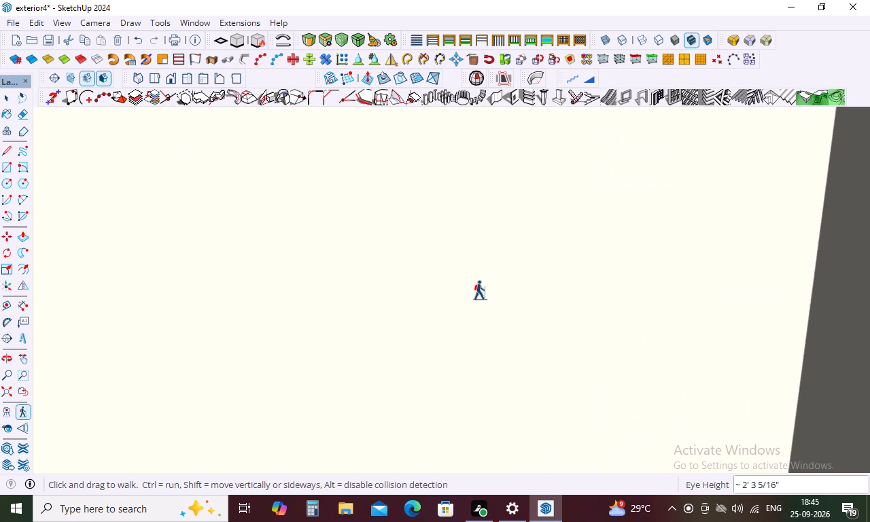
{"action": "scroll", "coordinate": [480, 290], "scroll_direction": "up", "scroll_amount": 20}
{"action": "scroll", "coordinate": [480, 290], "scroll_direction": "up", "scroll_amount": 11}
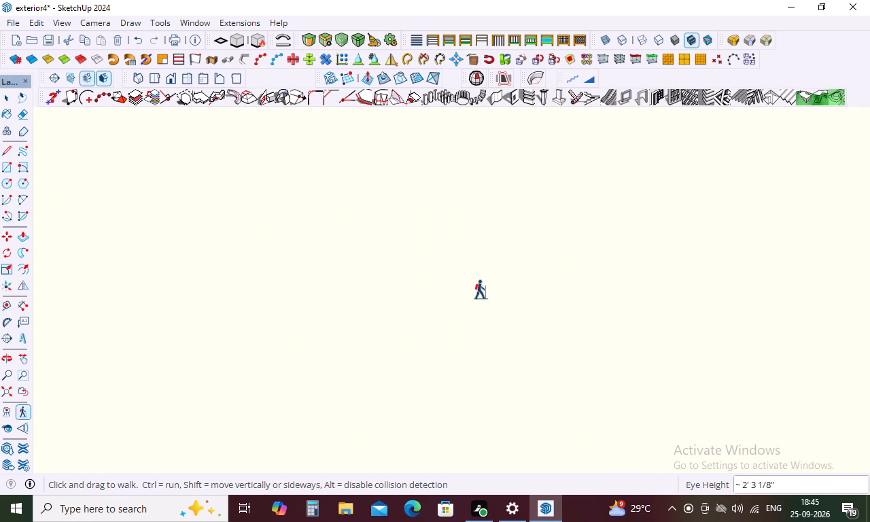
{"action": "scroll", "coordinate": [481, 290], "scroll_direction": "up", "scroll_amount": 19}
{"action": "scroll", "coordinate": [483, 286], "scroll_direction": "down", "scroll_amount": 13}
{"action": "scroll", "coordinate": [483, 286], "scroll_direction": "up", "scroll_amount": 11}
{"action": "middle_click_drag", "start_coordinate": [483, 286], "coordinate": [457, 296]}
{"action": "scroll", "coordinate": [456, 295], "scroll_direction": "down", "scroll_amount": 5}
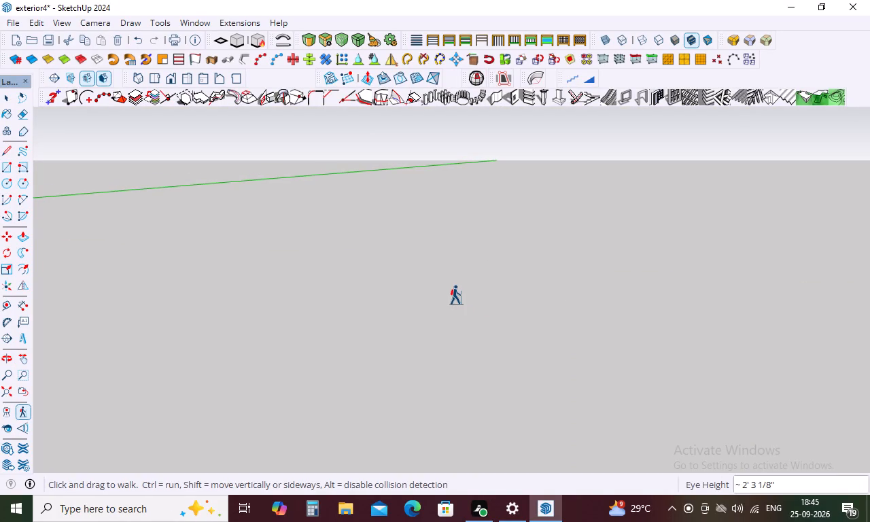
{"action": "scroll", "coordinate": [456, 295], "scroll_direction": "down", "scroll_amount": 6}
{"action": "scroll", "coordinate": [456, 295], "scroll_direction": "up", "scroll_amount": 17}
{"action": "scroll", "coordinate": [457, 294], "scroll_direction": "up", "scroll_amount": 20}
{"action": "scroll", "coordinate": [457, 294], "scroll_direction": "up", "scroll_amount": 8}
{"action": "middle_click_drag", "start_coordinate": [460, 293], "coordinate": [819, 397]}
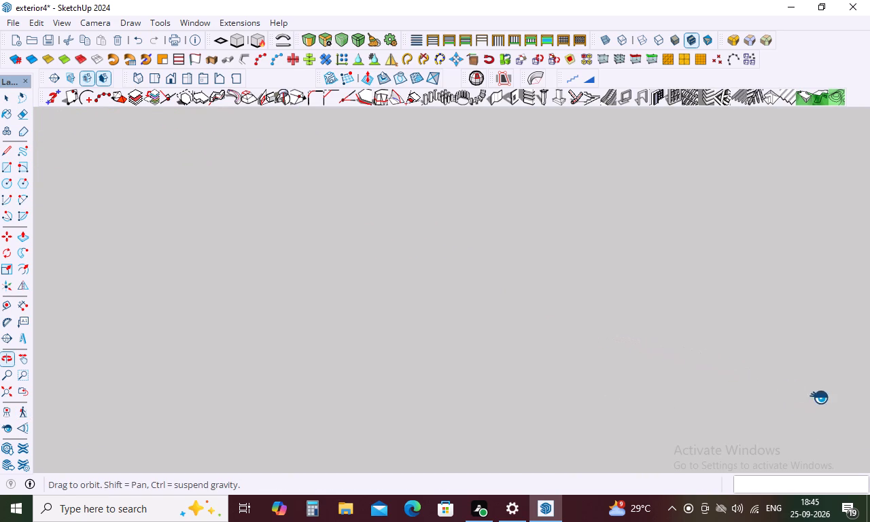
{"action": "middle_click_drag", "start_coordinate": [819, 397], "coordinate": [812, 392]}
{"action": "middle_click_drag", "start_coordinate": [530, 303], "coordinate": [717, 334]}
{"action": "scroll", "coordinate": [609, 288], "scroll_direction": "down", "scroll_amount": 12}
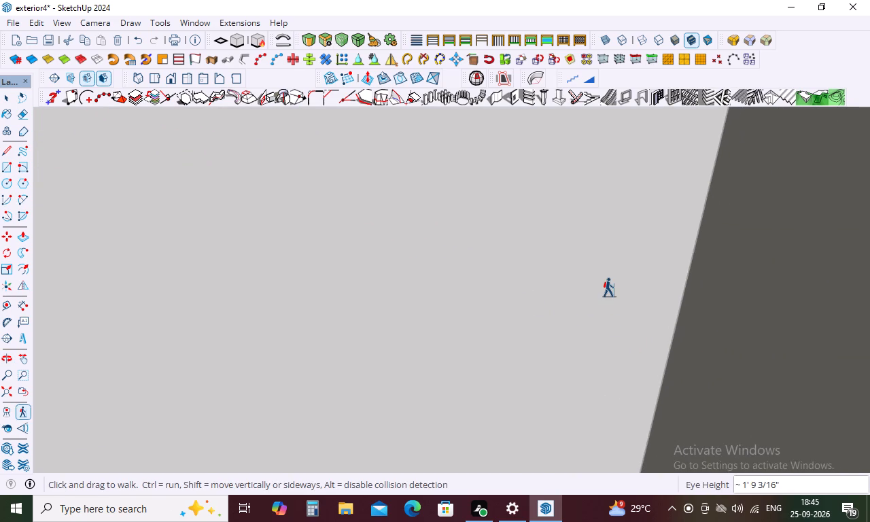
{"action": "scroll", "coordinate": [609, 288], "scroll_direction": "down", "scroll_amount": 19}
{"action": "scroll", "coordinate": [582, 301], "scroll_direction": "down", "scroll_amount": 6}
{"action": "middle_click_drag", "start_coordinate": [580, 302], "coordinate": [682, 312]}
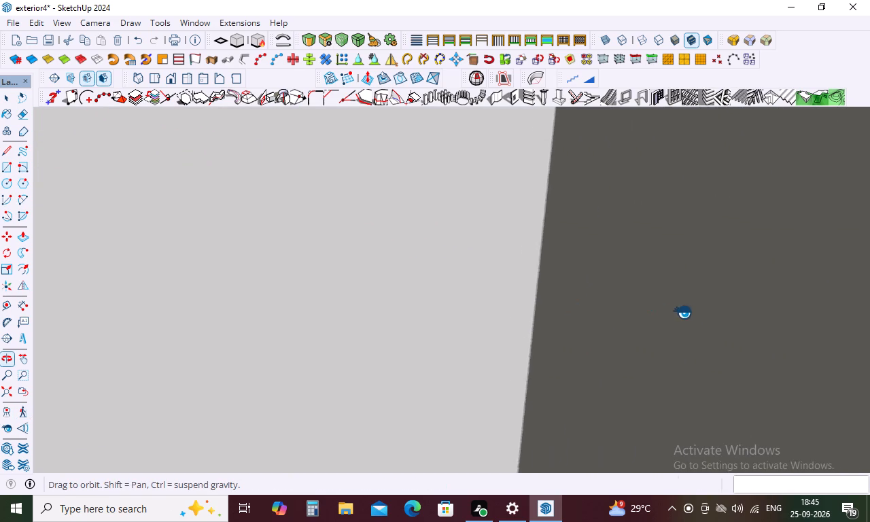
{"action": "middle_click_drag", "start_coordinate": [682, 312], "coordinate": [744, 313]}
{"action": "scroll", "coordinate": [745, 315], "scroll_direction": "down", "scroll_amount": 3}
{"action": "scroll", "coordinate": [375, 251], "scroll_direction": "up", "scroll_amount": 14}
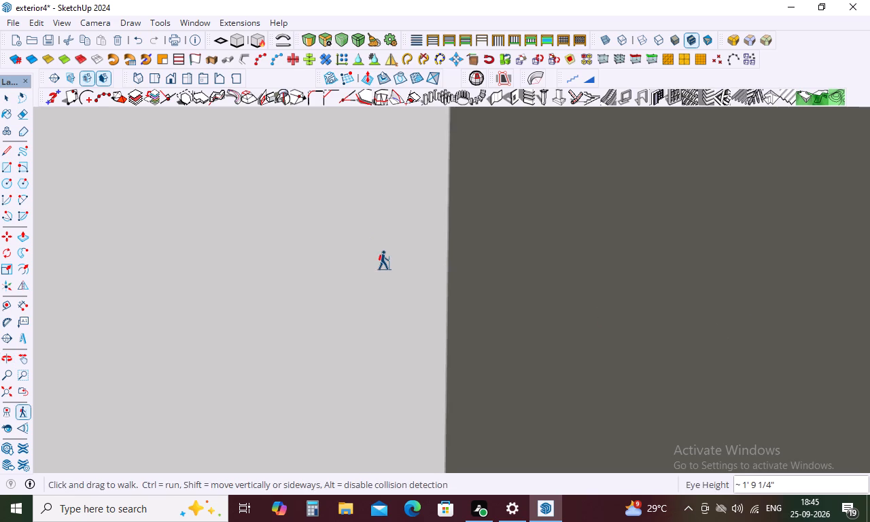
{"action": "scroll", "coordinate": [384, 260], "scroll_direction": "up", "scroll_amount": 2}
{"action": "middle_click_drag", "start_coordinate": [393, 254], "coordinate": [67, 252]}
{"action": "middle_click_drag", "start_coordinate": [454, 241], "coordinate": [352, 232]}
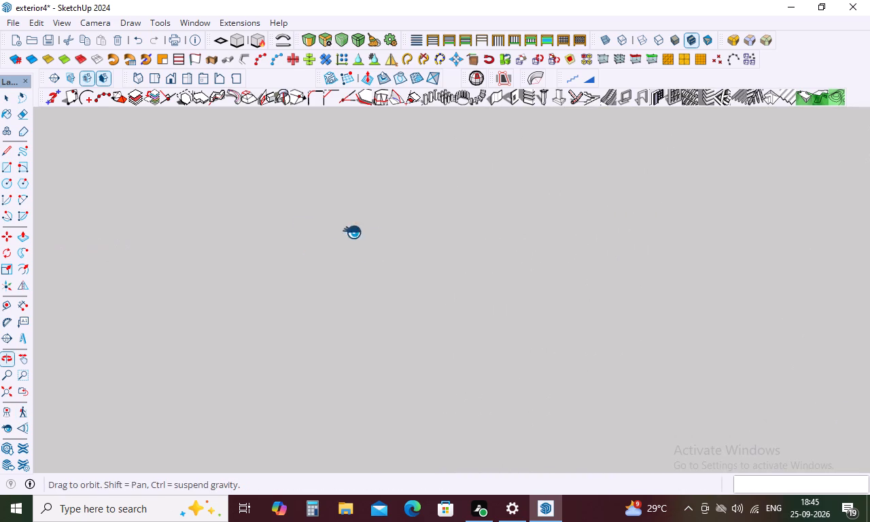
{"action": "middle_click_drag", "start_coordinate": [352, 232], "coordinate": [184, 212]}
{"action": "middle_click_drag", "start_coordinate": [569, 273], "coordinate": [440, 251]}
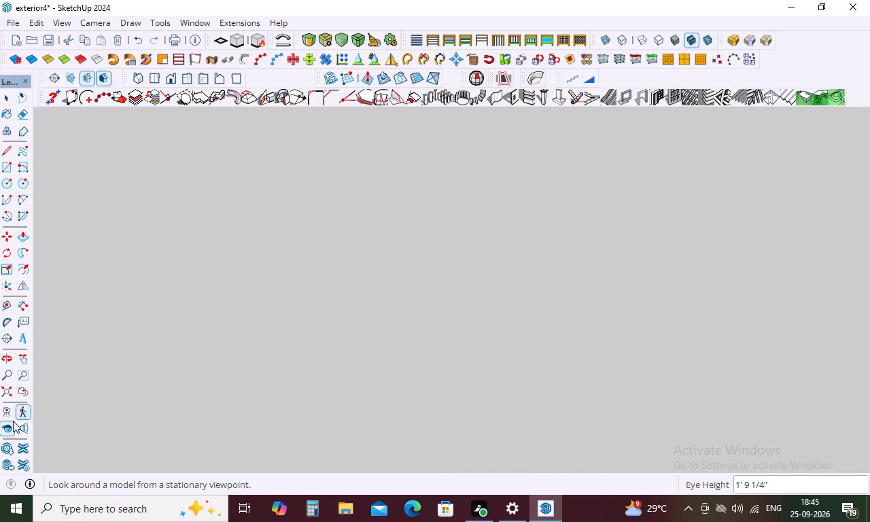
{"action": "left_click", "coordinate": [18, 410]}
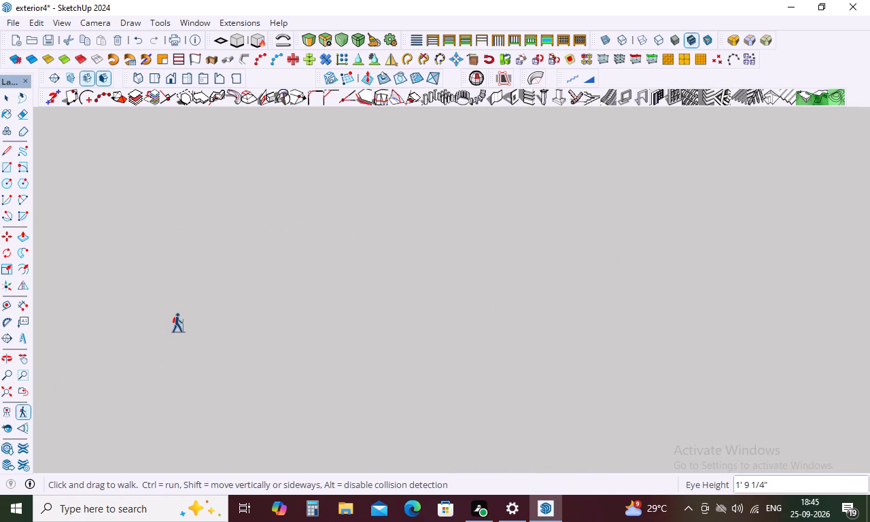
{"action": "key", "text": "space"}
Examine the whole house from above, covering the rear and side boundary walls, the side passage and the roof terrace.
{"action": "scroll", "coordinate": [419, 271], "scroll_direction": "down", "scroll_amount": 18}
{"action": "scroll", "coordinate": [419, 271], "scroll_direction": "down", "scroll_amount": 3}
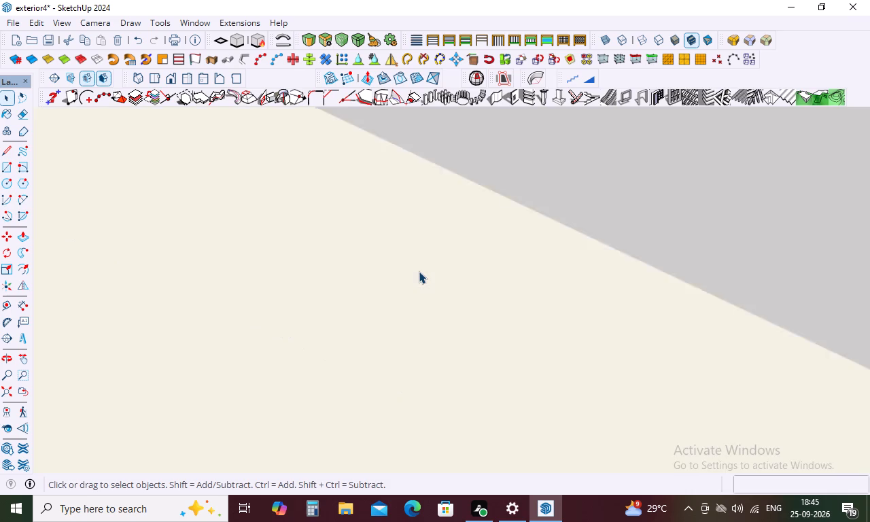
{"action": "scroll", "coordinate": [419, 271], "scroll_direction": "down", "scroll_amount": 16}
{"action": "scroll", "coordinate": [419, 271], "scroll_direction": "down", "scroll_amount": 12}
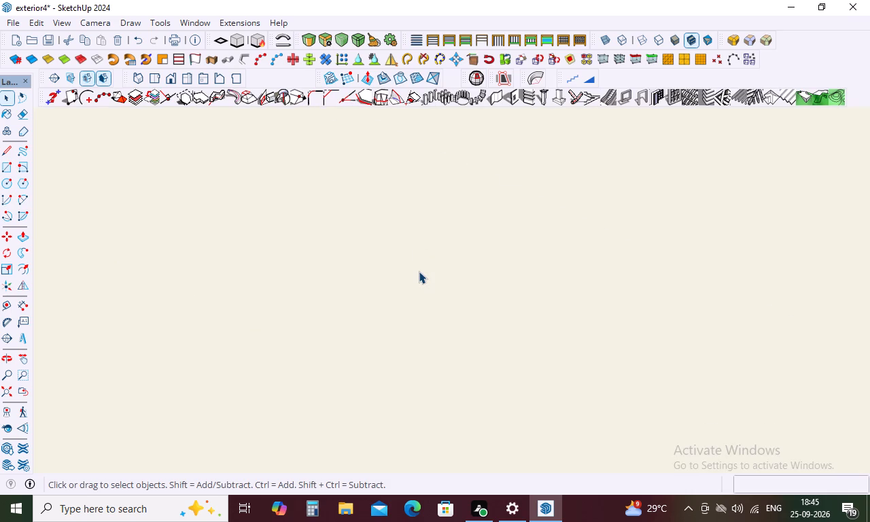
{"action": "middle_click_drag", "start_coordinate": [419, 271], "coordinate": [722, 357]}
{"action": "middle_click_drag", "start_coordinate": [376, 266], "coordinate": [623, 318]}
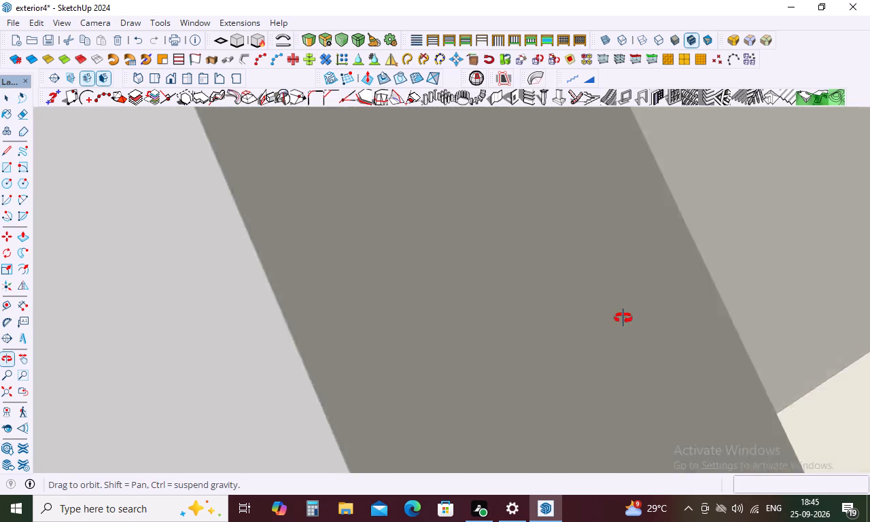
{"action": "middle_click_drag", "start_coordinate": [623, 318], "coordinate": [727, 321]}
{"action": "scroll", "coordinate": [671, 279], "scroll_direction": "down", "scroll_amount": 18}
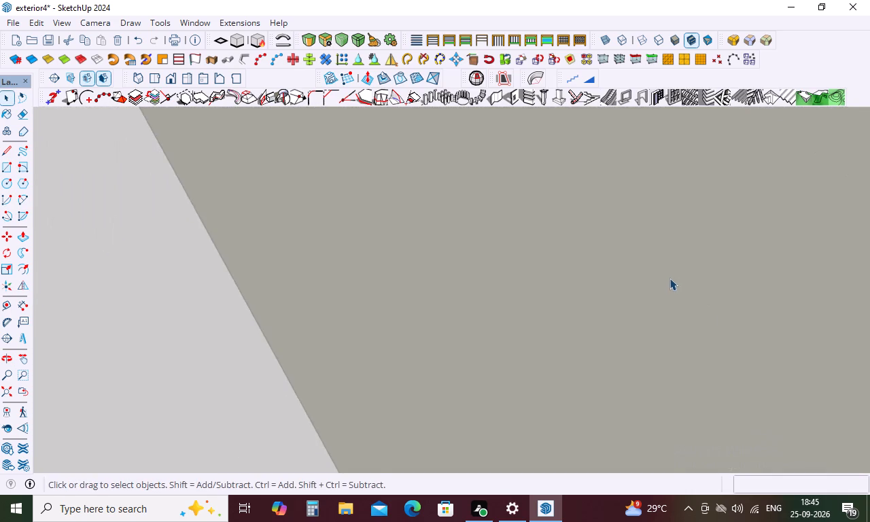
{"action": "scroll", "coordinate": [669, 279], "scroll_direction": "down", "scroll_amount": 6}
{"action": "scroll", "coordinate": [567, 319], "scroll_direction": "down", "scroll_amount": 19}
{"action": "scroll", "coordinate": [567, 319], "scroll_direction": "down", "scroll_amount": 7}
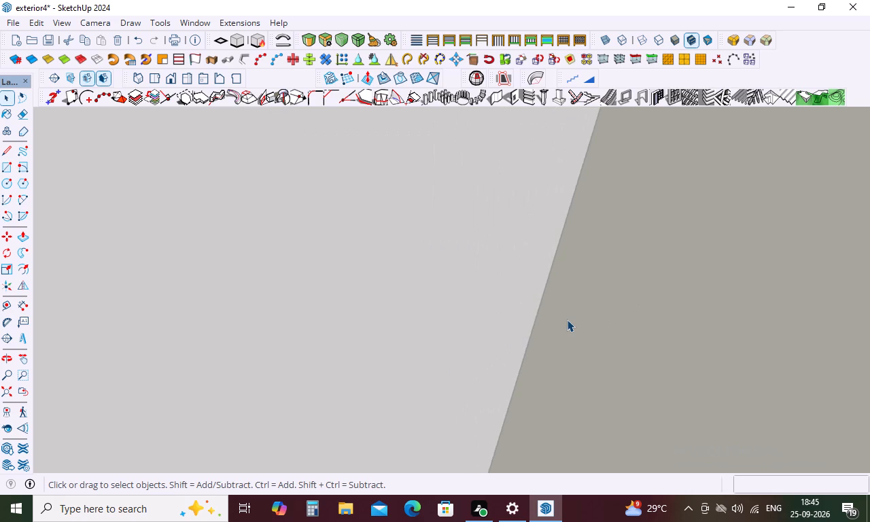
{"action": "scroll", "coordinate": [567, 319], "scroll_direction": "down", "scroll_amount": 14}
{"action": "scroll", "coordinate": [567, 319], "scroll_direction": "down", "scroll_amount": 20}
{"action": "scroll", "coordinate": [567, 319], "scroll_direction": "down", "scroll_amount": 19}
{"action": "scroll", "coordinate": [567, 319], "scroll_direction": "down", "scroll_amount": 6}
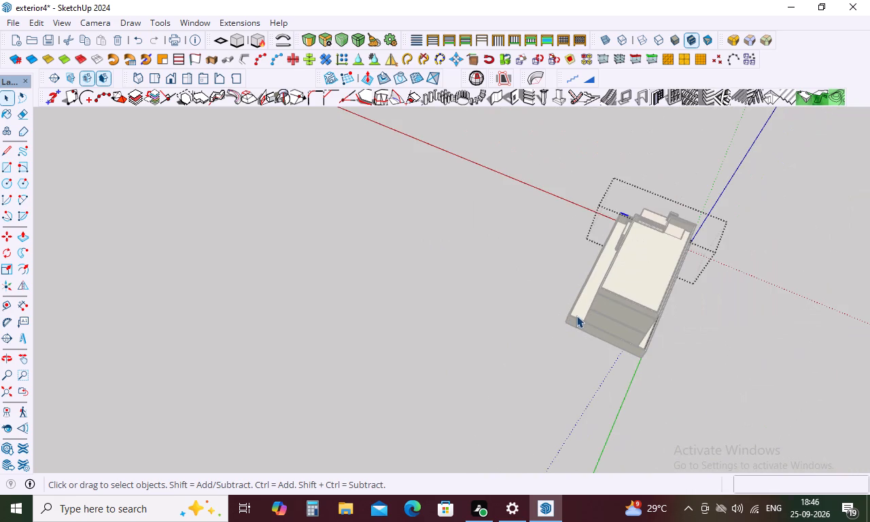
{"action": "middle_click_drag", "start_coordinate": [576, 315], "coordinate": [706, 339]}
{"action": "scroll", "coordinate": [576, 258], "scroll_direction": "up", "scroll_amount": 15}
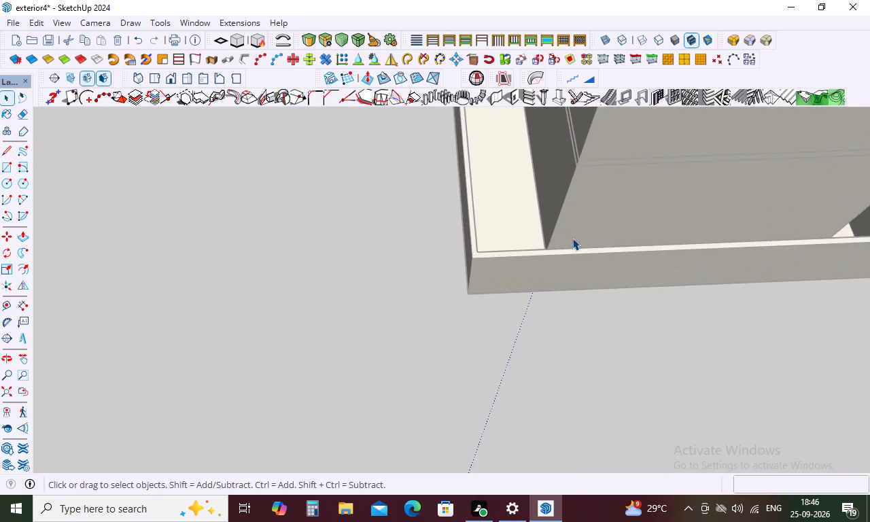
{"action": "scroll", "coordinate": [572, 238], "scroll_direction": "up", "scroll_amount": 4}
{"action": "middle_click_drag", "start_coordinate": [572, 238], "coordinate": [672, 282]}
{"action": "scroll", "coordinate": [515, 210], "scroll_direction": "down", "scroll_amount": 12}
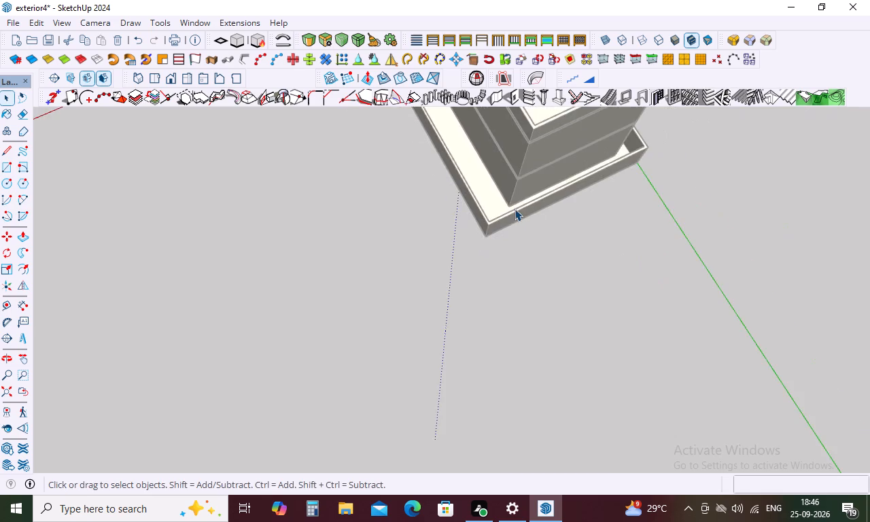
{"action": "middle_click_drag", "start_coordinate": [512, 211], "coordinate": [661, 207]}
{"action": "middle_click_drag", "start_coordinate": [228, 135], "coordinate": [477, 186]}
{"action": "scroll", "coordinate": [475, 188], "scroll_direction": "down", "scroll_amount": 2}
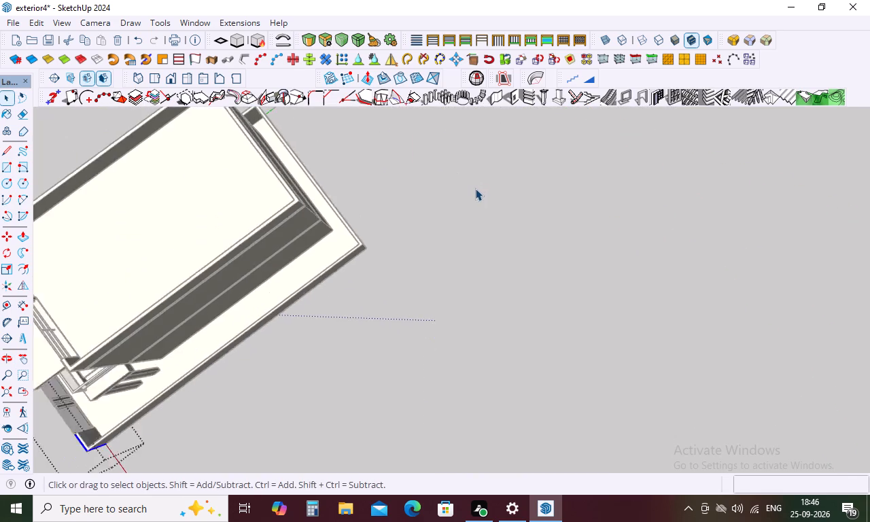
{"action": "scroll", "coordinate": [475, 188], "scroll_direction": "down", "scroll_amount": 9}
{"action": "middle_click_drag", "start_coordinate": [388, 249], "coordinate": [664, 150]}
{"action": "middle_click_drag", "start_coordinate": [242, 417], "coordinate": [304, 238]}
{"action": "scroll", "coordinate": [319, 254], "scroll_direction": "down", "scroll_amount": 5}
Examine the ground-floor front window's frame, bars and sill at close range.
{"action": "scroll", "coordinate": [352, 360], "scroll_direction": "up", "scroll_amount": 12}
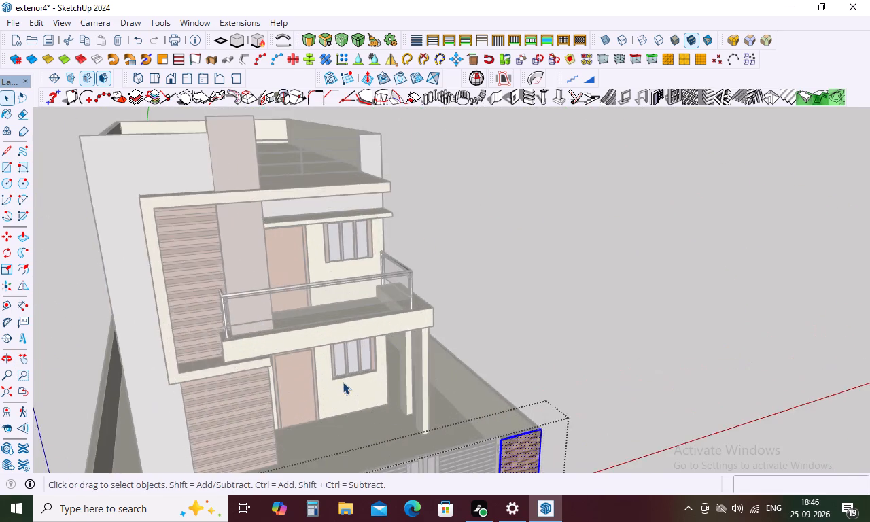
{"action": "scroll", "coordinate": [343, 382], "scroll_direction": "up", "scroll_amount": 20}
{"action": "scroll", "coordinate": [338, 363], "scroll_direction": "up", "scroll_amount": 15}
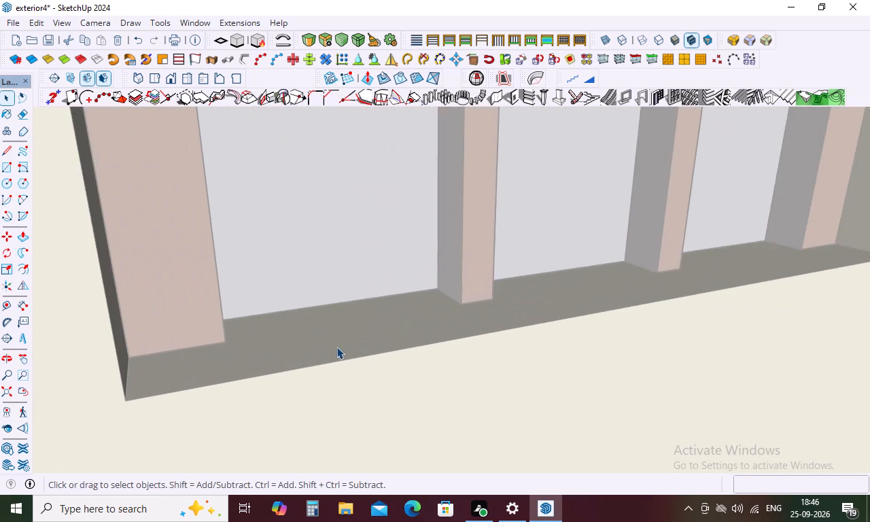
{"action": "scroll", "coordinate": [336, 347], "scroll_direction": "up", "scroll_amount": 11}
{"action": "scroll", "coordinate": [340, 339], "scroll_direction": "up", "scroll_amount": 20}
{"action": "scroll", "coordinate": [340, 339], "scroll_direction": "up", "scroll_amount": 2}
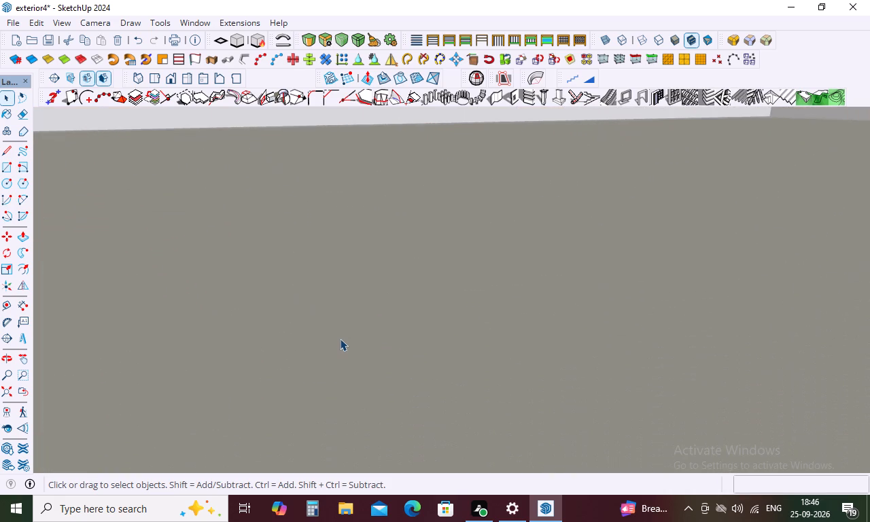
{"action": "scroll", "coordinate": [340, 338], "scroll_direction": "up", "scroll_amount": 20}
{"action": "scroll", "coordinate": [340, 338], "scroll_direction": "up", "scroll_amount": 13}
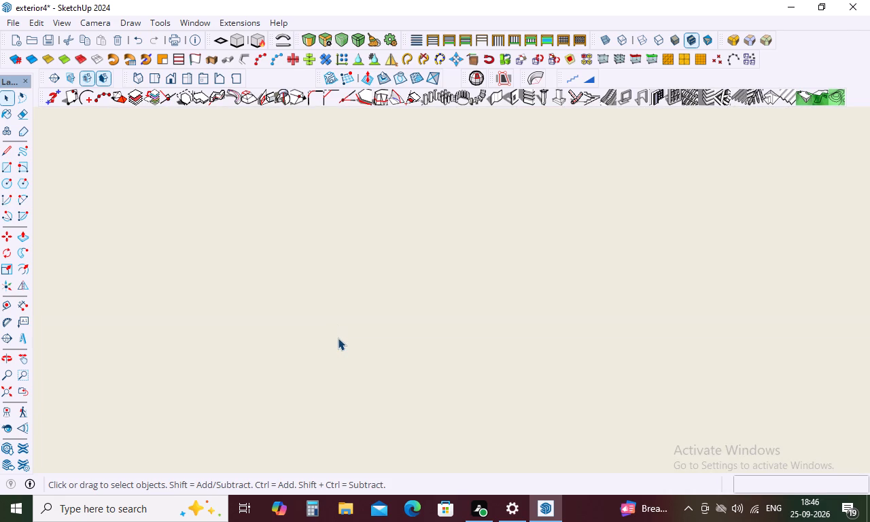
{"action": "scroll", "coordinate": [338, 338], "scroll_direction": "up", "scroll_amount": 5}
{"action": "scroll", "coordinate": [338, 333], "scroll_direction": "down", "scroll_amount": 20}
{"action": "scroll", "coordinate": [338, 320], "scroll_direction": "down", "scroll_amount": 18}
{"action": "scroll", "coordinate": [338, 320], "scroll_direction": "down", "scroll_amount": 3}
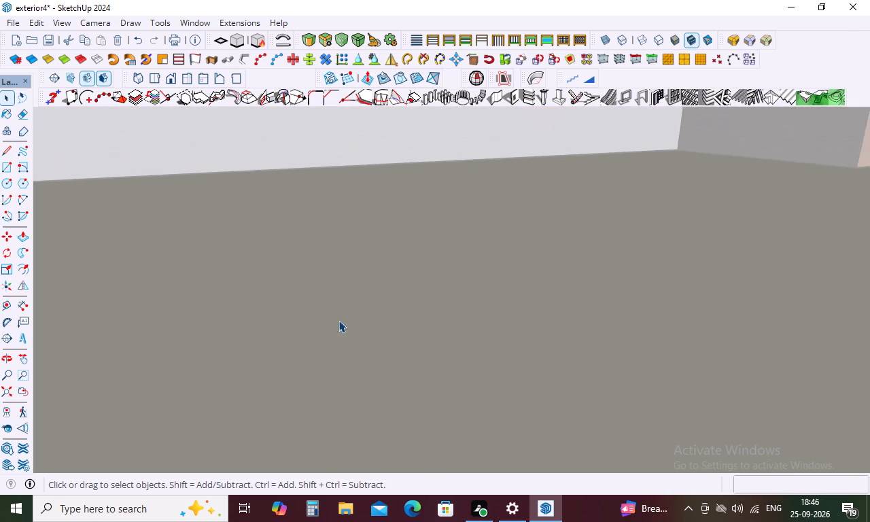
{"action": "scroll", "coordinate": [338, 320], "scroll_direction": "down", "scroll_amount": 15}
{"action": "scroll", "coordinate": [338, 320], "scroll_direction": "down", "scroll_amount": 12}
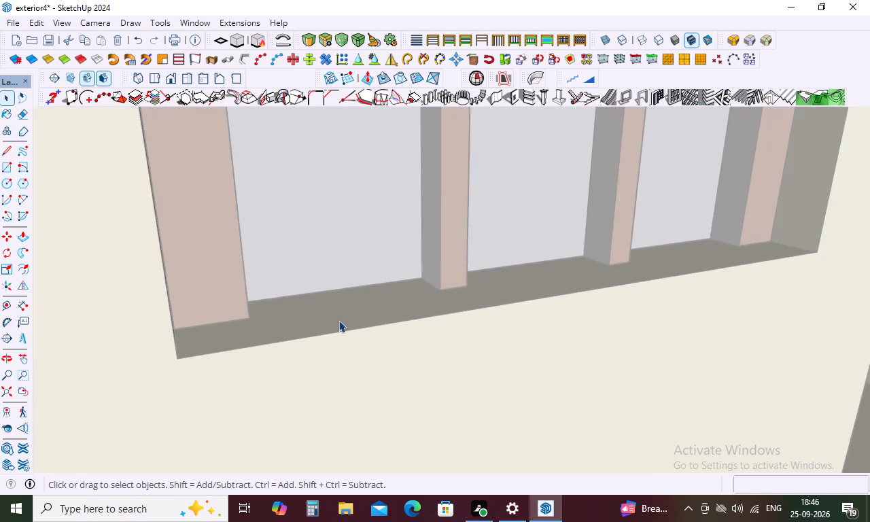
{"action": "scroll", "coordinate": [338, 320], "scroll_direction": "down", "scroll_amount": 19}
{"action": "scroll", "coordinate": [338, 320], "scroll_direction": "down", "scroll_amount": 12}
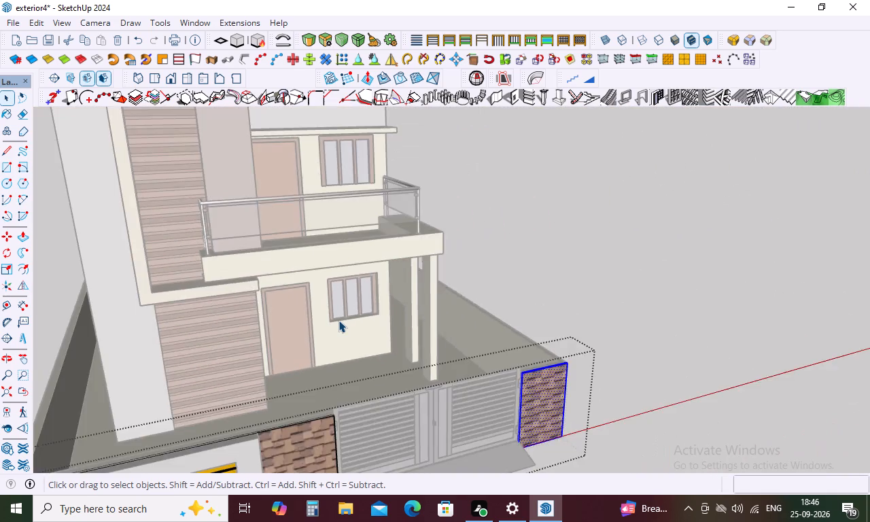
{"action": "scroll", "coordinate": [338, 320], "scroll_direction": "down", "scroll_amount": 6}
Close the front boundary wall group, and inspect the first-floor balcony slab by opening its group and selecting its geometry.
{"action": "left_click", "coordinate": [558, 366]}
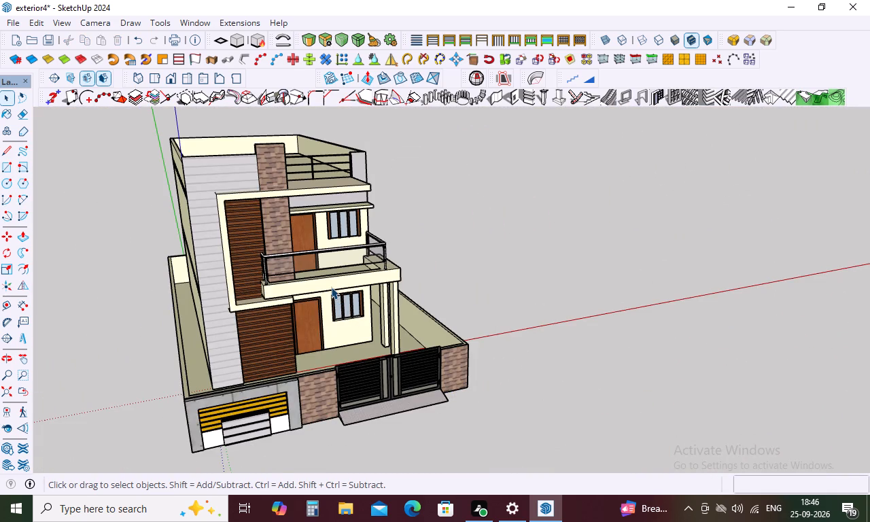
{"action": "triple_click", "coordinate": [331, 287]}
{"action": "left_click", "coordinate": [331, 287]}
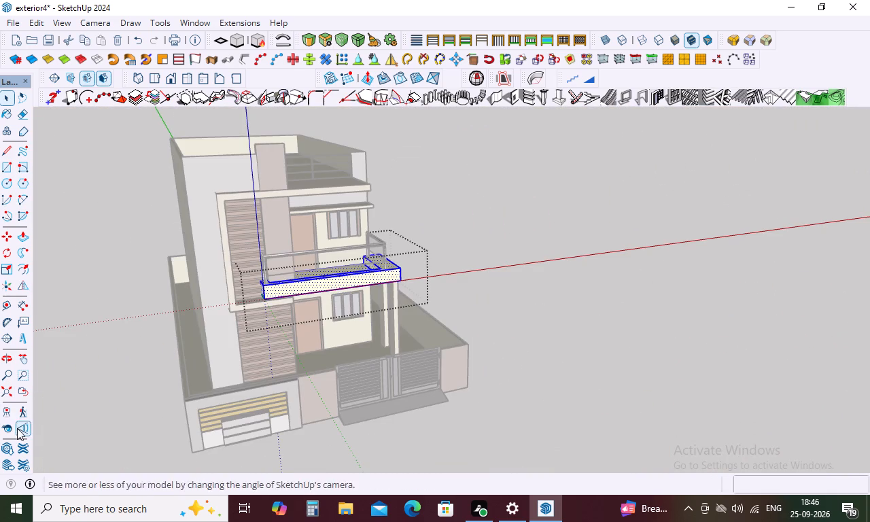
{"action": "left_click", "coordinate": [73, 433]}
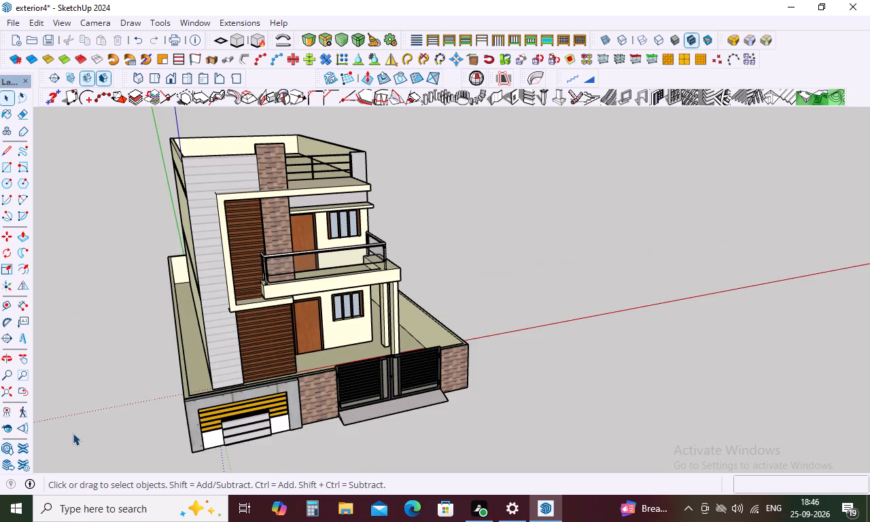
Examine the front facade, gate and balcony underside from below and from near ground level.
{"action": "middle_click_drag", "start_coordinate": [343, 372], "coordinate": [315, 242]}
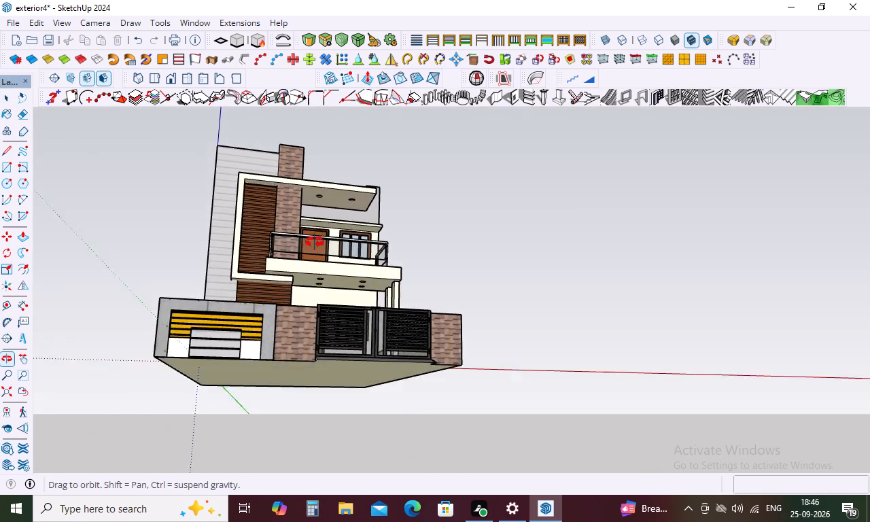
{"action": "middle_click_drag", "start_coordinate": [315, 242], "coordinate": [317, 237]}
{"action": "scroll", "coordinate": [313, 243], "scroll_direction": "down", "scroll_amount": 5}
{"action": "middle_click_drag", "start_coordinate": [319, 275], "coordinate": [321, 349]}
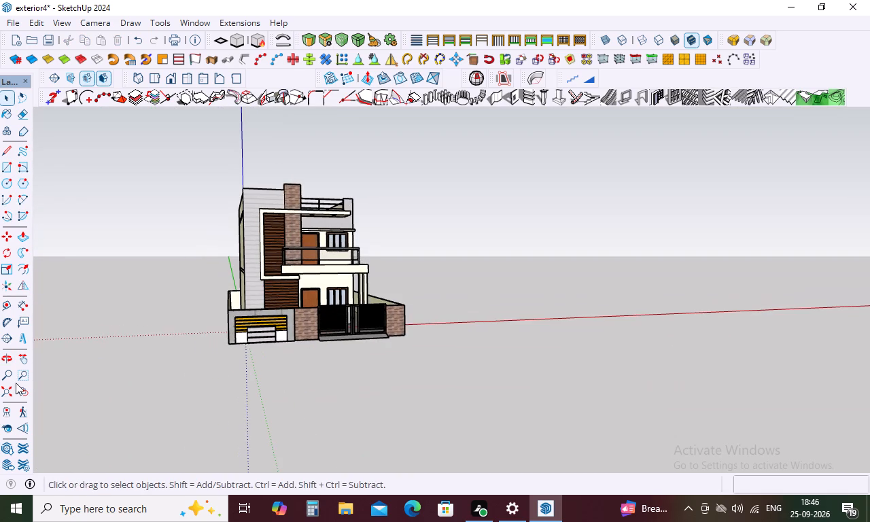
{"action": "scroll", "coordinate": [0, 333], "scroll_direction": "up", "scroll_amount": 5}
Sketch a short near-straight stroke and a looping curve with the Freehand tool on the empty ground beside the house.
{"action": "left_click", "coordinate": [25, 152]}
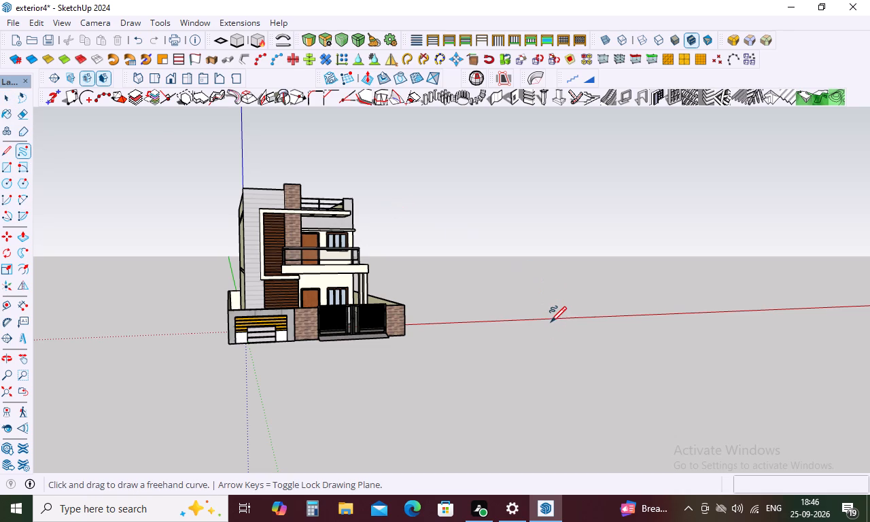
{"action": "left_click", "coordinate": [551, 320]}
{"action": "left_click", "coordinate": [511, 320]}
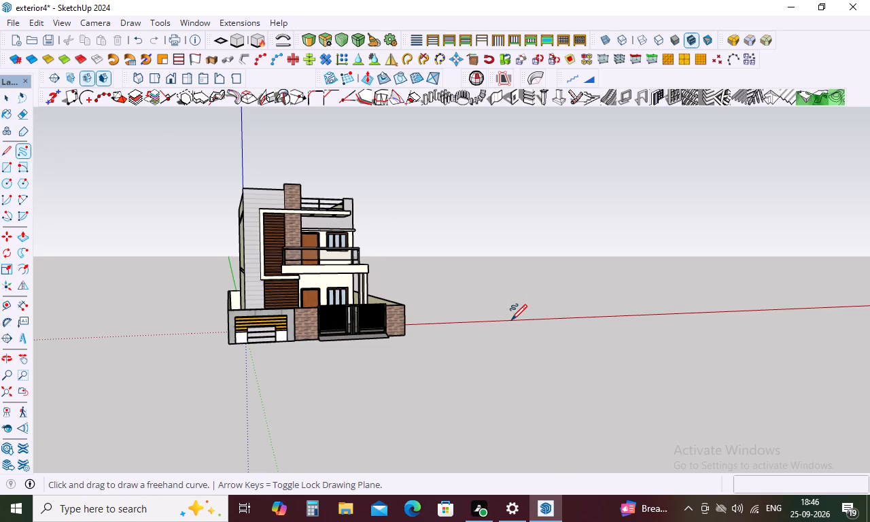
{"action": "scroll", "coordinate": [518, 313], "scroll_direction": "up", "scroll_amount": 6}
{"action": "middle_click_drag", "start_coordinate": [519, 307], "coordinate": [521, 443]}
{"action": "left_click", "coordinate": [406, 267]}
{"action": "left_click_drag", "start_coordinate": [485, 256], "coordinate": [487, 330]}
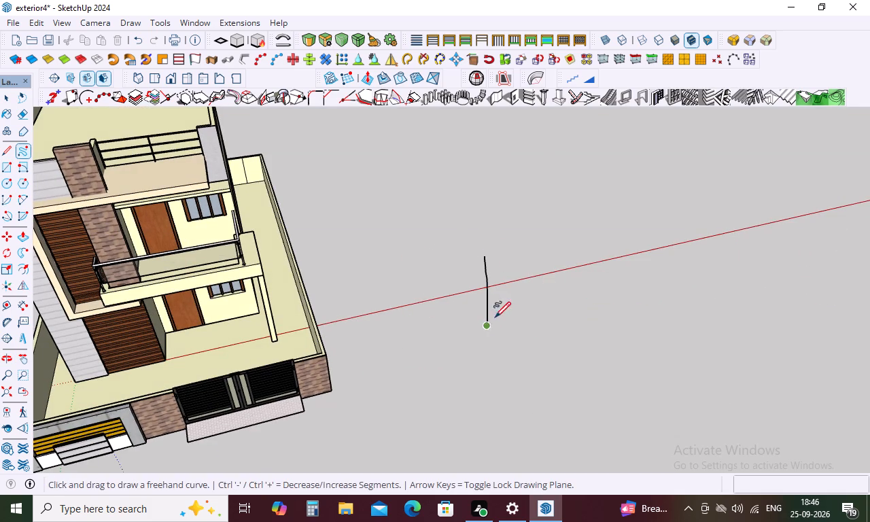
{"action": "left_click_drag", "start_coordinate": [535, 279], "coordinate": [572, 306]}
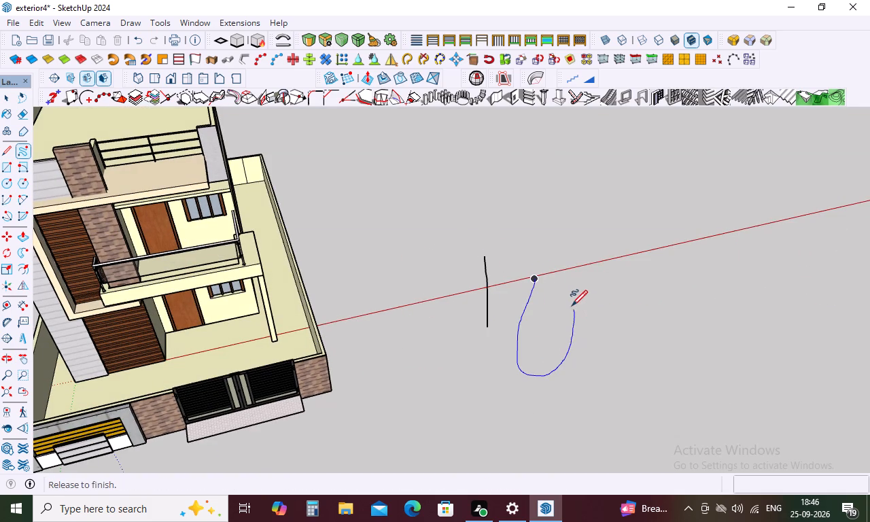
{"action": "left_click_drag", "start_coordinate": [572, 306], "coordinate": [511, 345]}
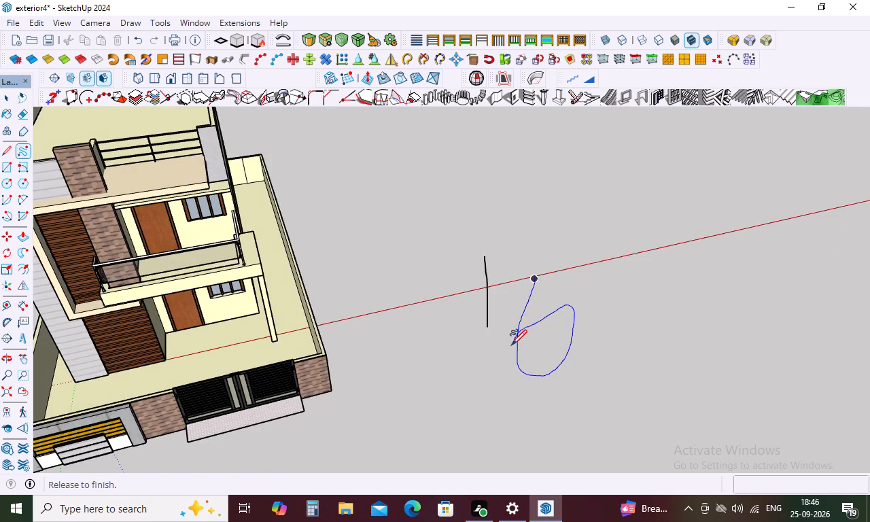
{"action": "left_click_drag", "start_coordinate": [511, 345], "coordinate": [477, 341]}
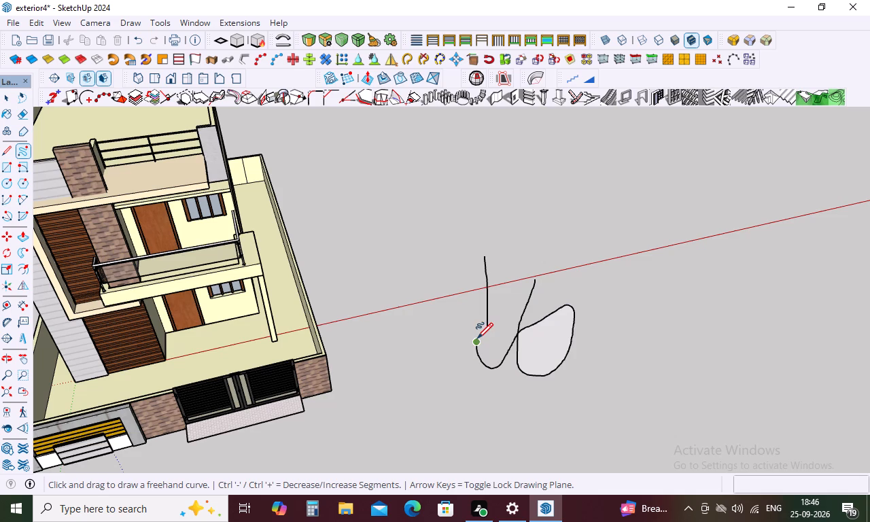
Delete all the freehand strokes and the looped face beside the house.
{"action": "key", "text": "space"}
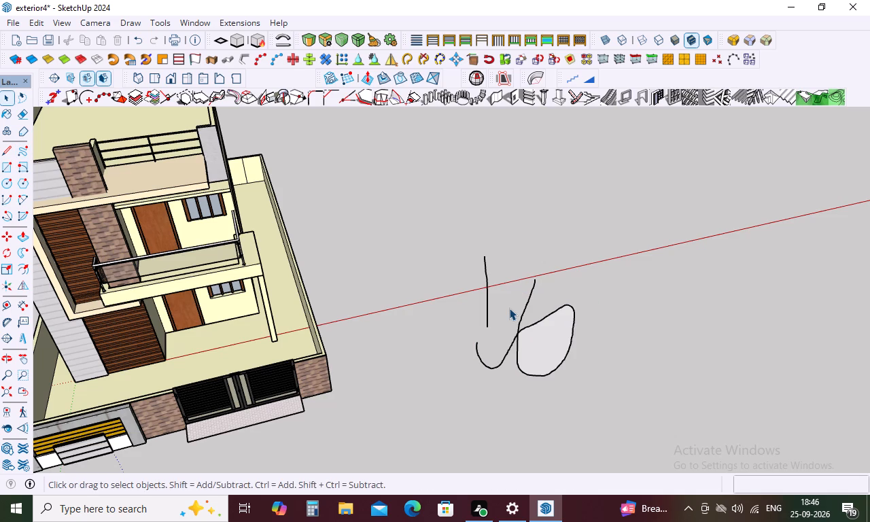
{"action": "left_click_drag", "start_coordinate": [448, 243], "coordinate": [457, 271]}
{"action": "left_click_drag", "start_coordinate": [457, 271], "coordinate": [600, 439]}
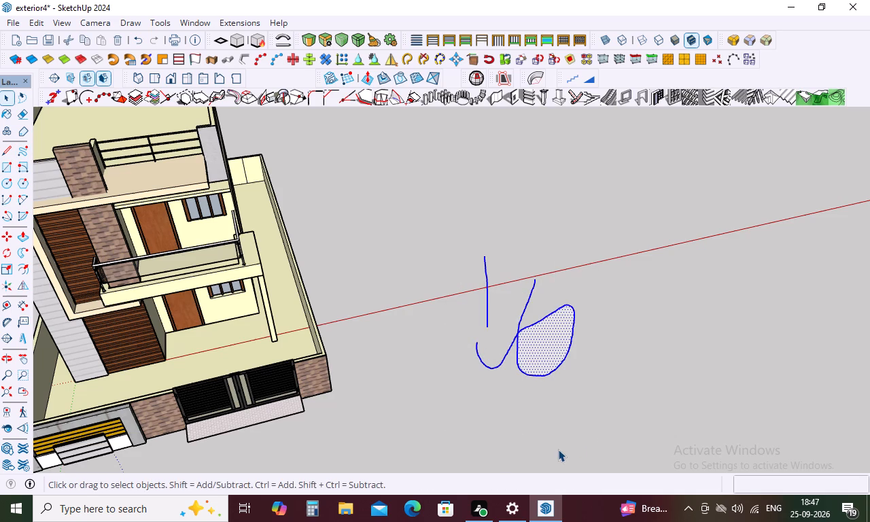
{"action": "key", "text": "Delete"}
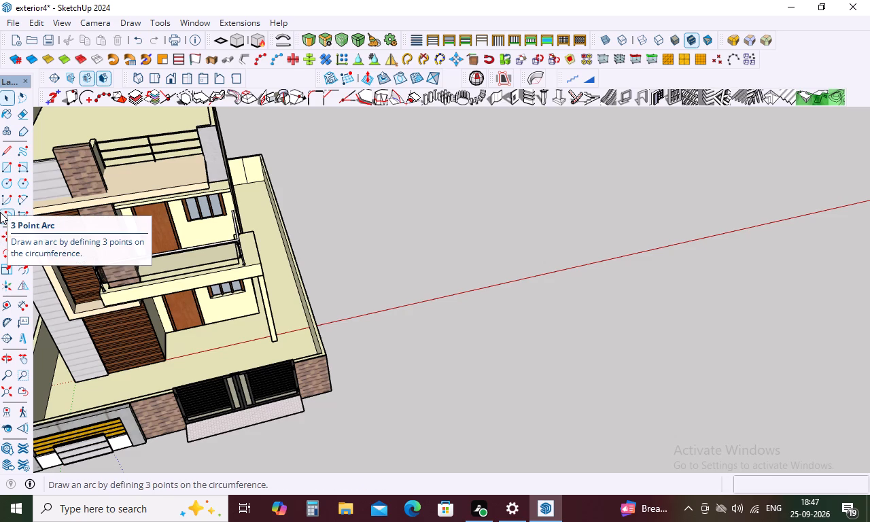
Draw a closed upright four-sided face with the Line tool beside the house, about 7' 11" high at its closing edge.
{"action": "left_click", "coordinate": [1, 147]}
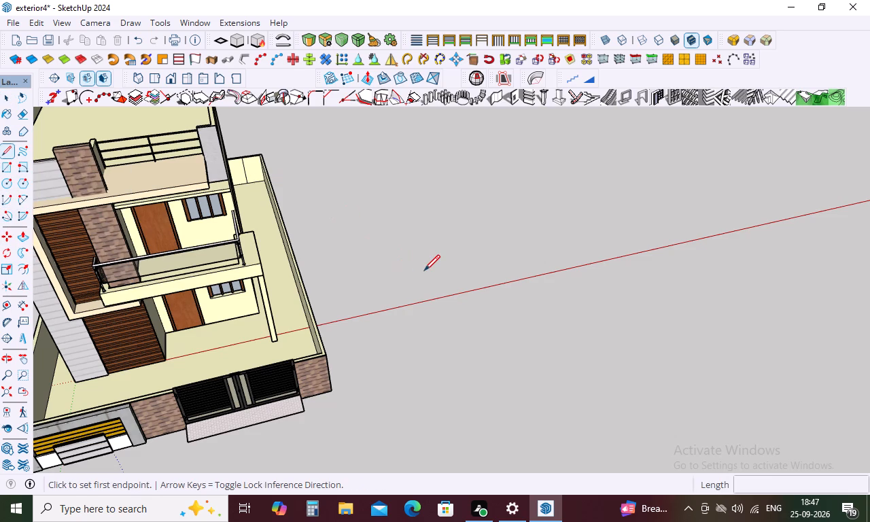
{"action": "left_click", "coordinate": [424, 271]}
{"action": "left_click", "coordinate": [504, 257]}
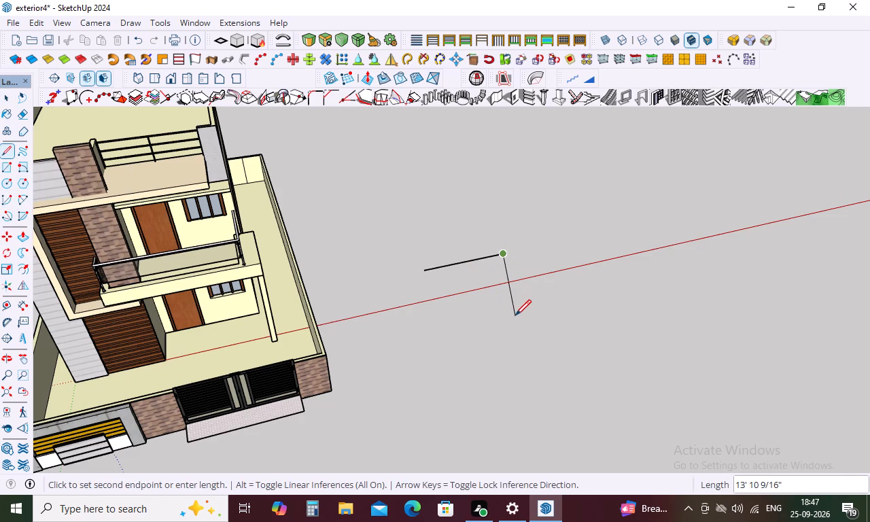
{"action": "left_click", "coordinate": [504, 298]}
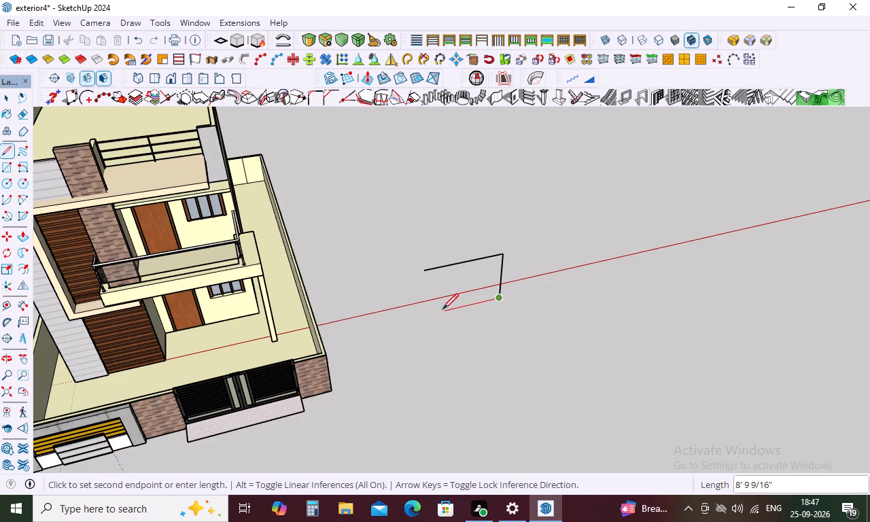
{"action": "left_click", "coordinate": [430, 314]}
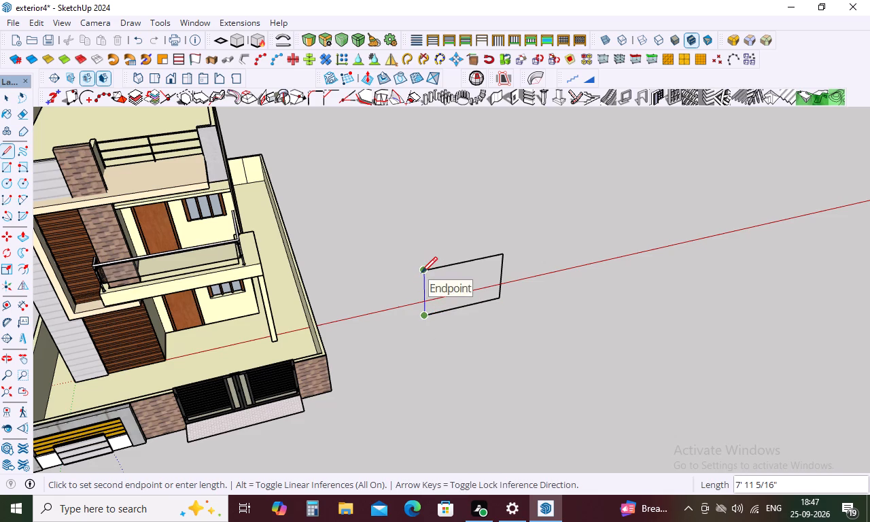
{"action": "left_click", "coordinate": [421, 273]}
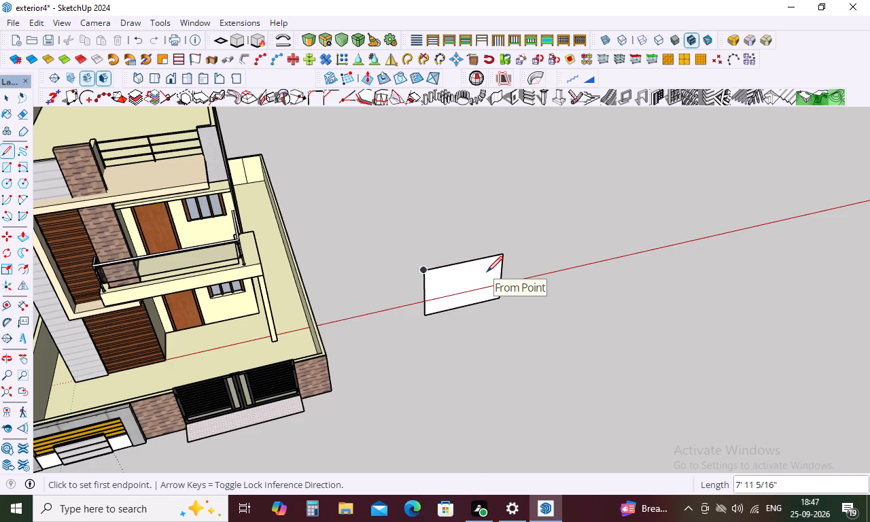
Push/Pull the upright face forward about 10' 4" into a solid box beside the house.
{"action": "key", "text": "p"}
{"action": "left_click", "coordinate": [487, 272]}
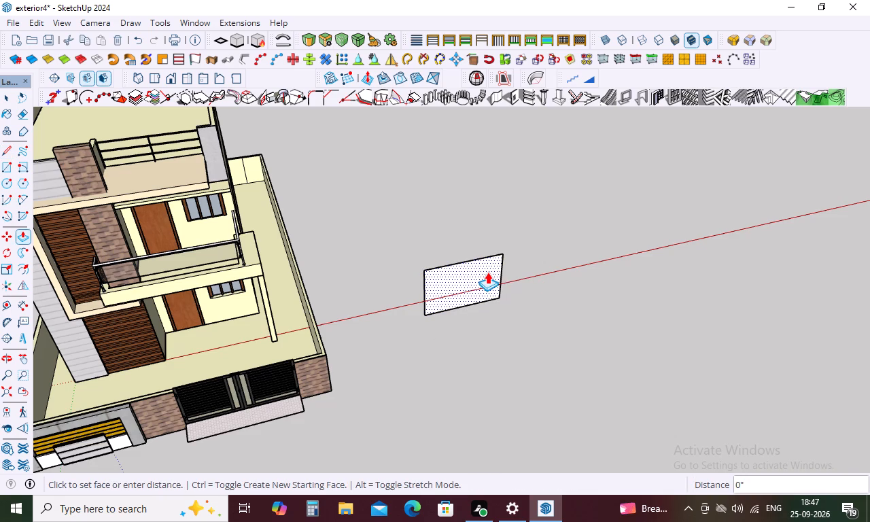
{"action": "left_click", "coordinate": [536, 301]}
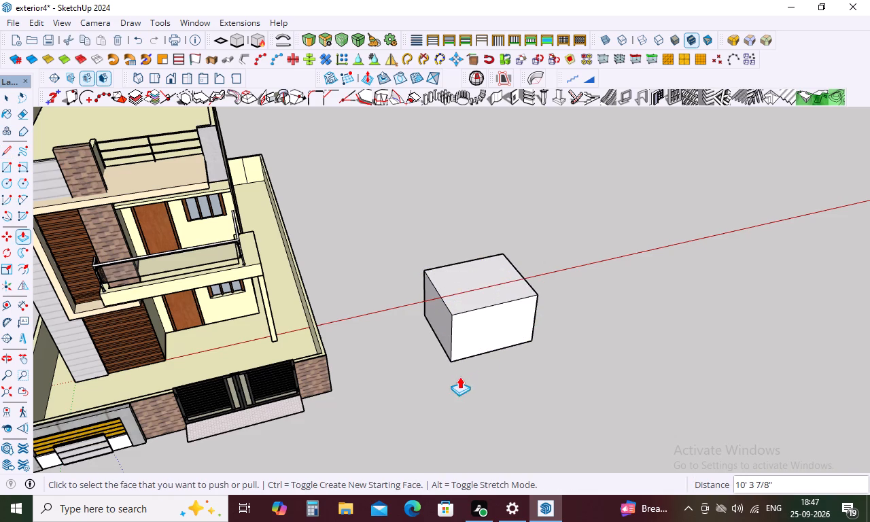
{"action": "key", "text": "space"}
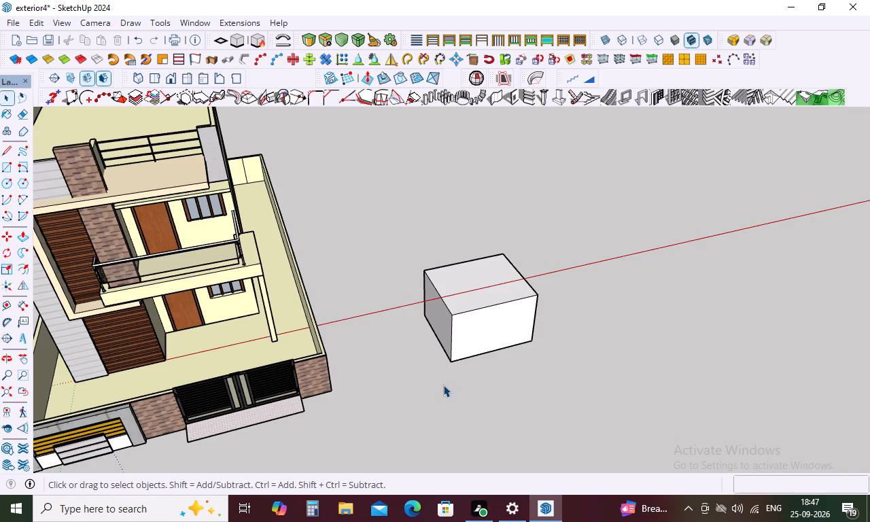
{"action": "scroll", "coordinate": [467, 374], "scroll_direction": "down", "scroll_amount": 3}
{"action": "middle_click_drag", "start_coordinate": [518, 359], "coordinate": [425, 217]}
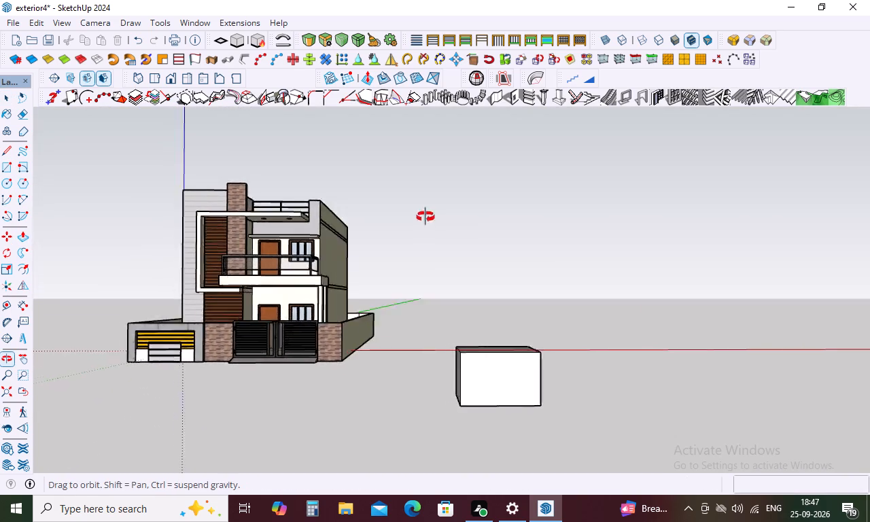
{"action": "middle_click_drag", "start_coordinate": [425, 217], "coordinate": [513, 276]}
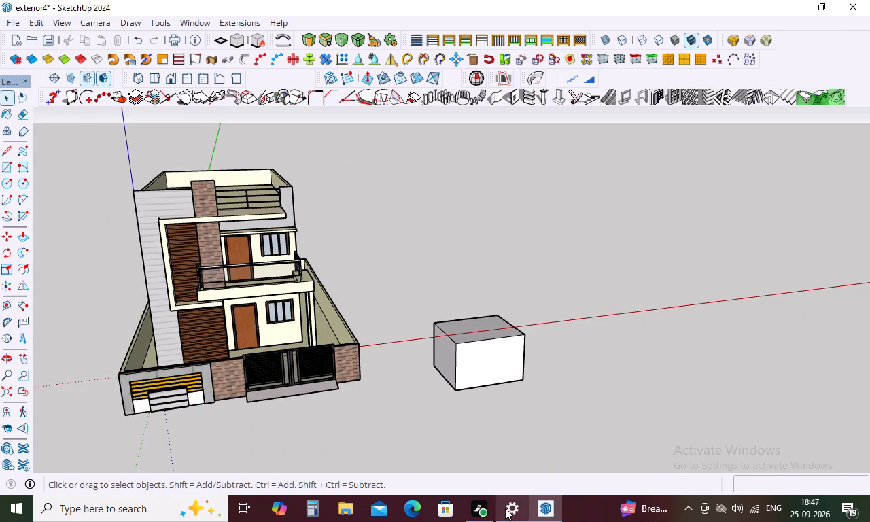
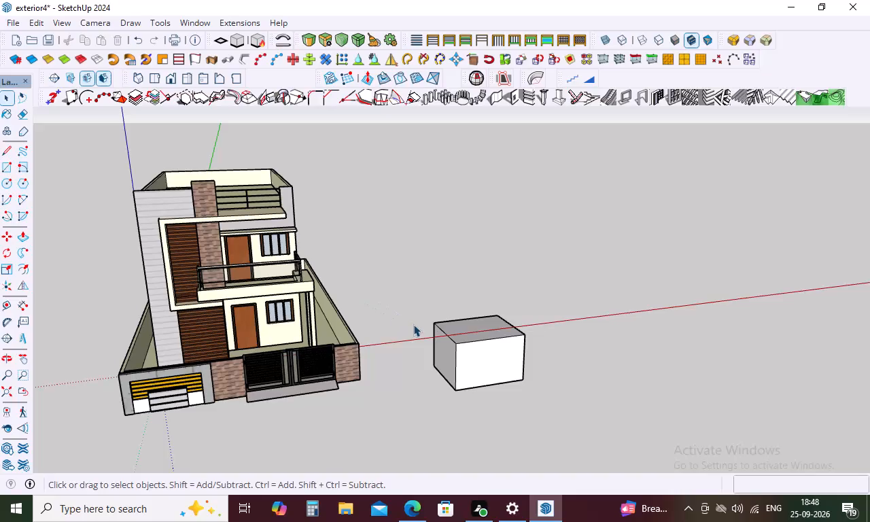
Delete the whole box beside the house, including its leftover back edges.
{"action": "left_click_drag", "start_coordinate": [414, 319], "coordinate": [547, 417]}
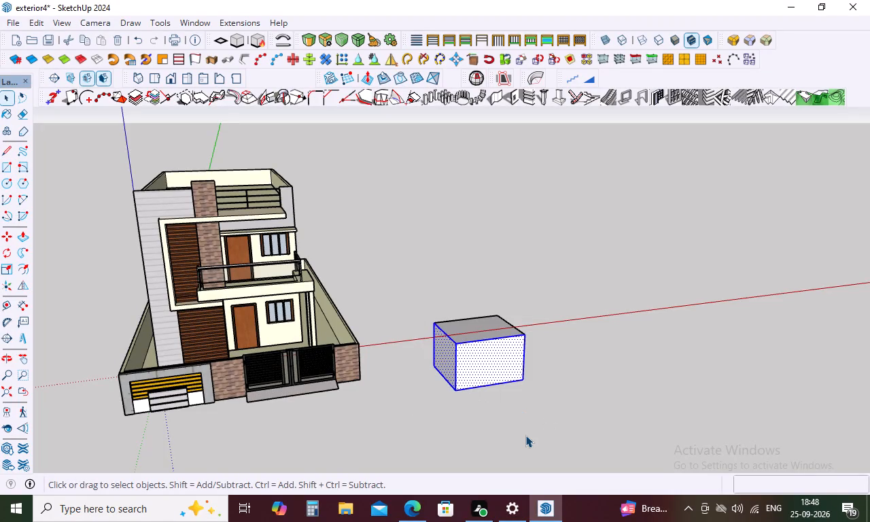
{"action": "key", "text": "Delete"}
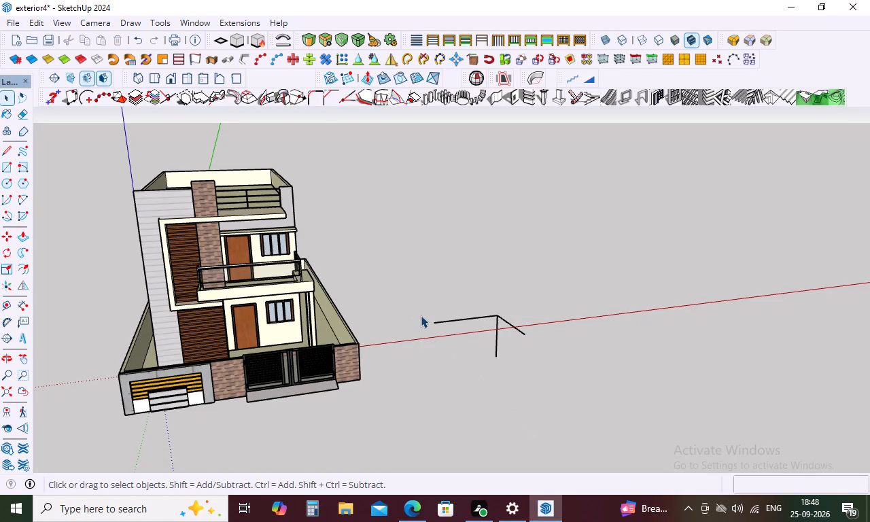
{"action": "left_click_drag", "start_coordinate": [423, 315], "coordinate": [567, 383]}
{"action": "key", "text": "Delete"}
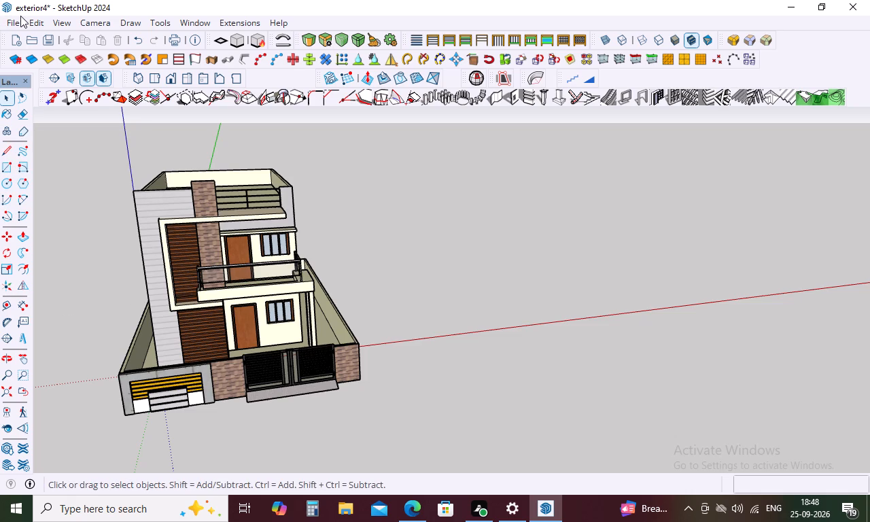
Look through the Downloads and Documents folders for an extension file to install from the Extension Manager, and close it without installing.
{"action": "left_click", "coordinate": [238, 24]}
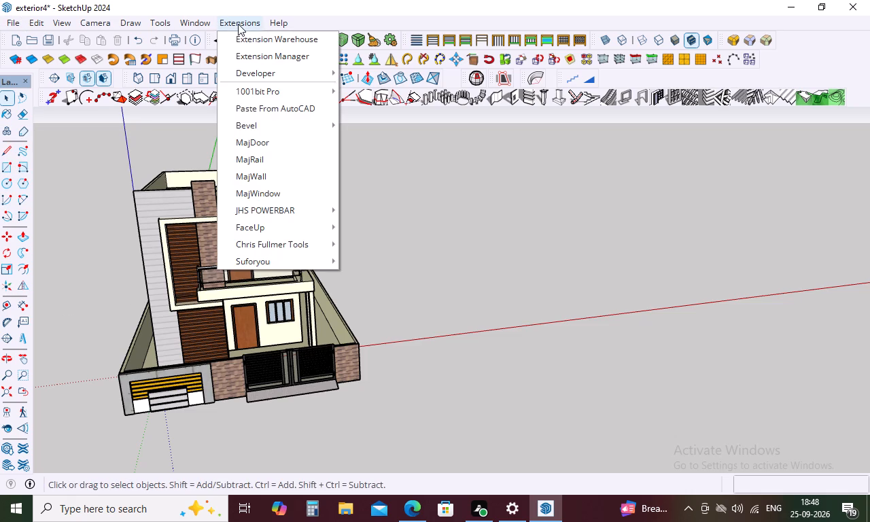
{"action": "left_click", "coordinate": [270, 60]}
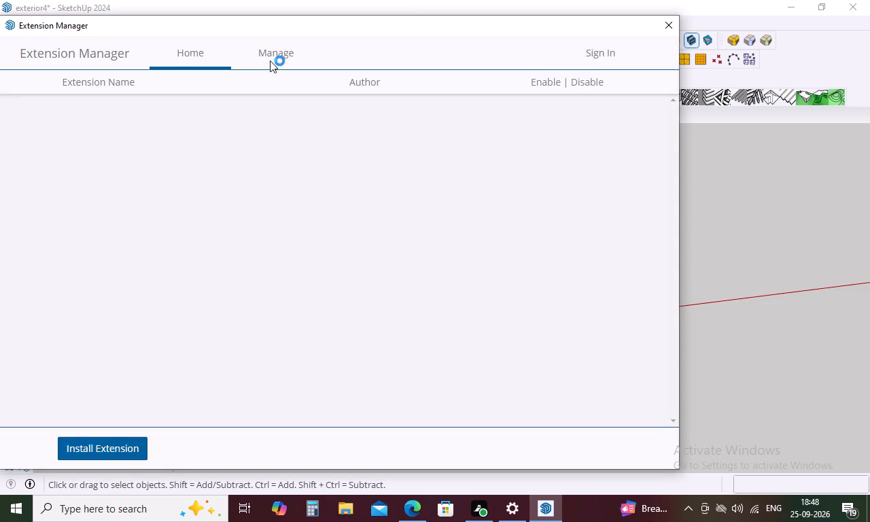
{"action": "left_click", "coordinate": [114, 453]}
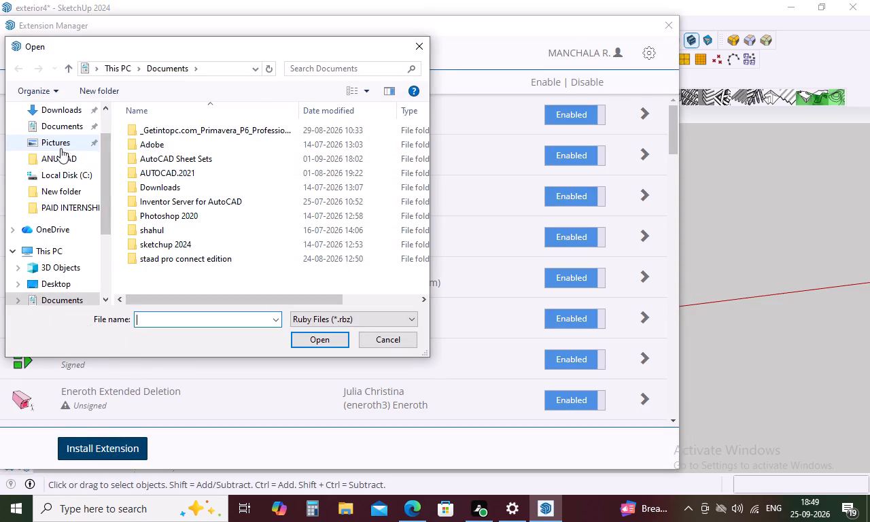
{"action": "left_click", "coordinate": [57, 106]}
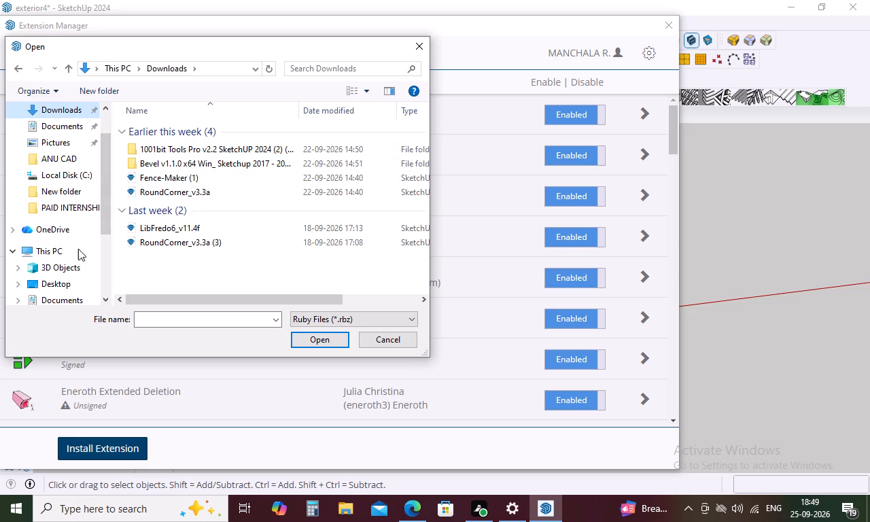
{"action": "left_click", "coordinate": [65, 299]}
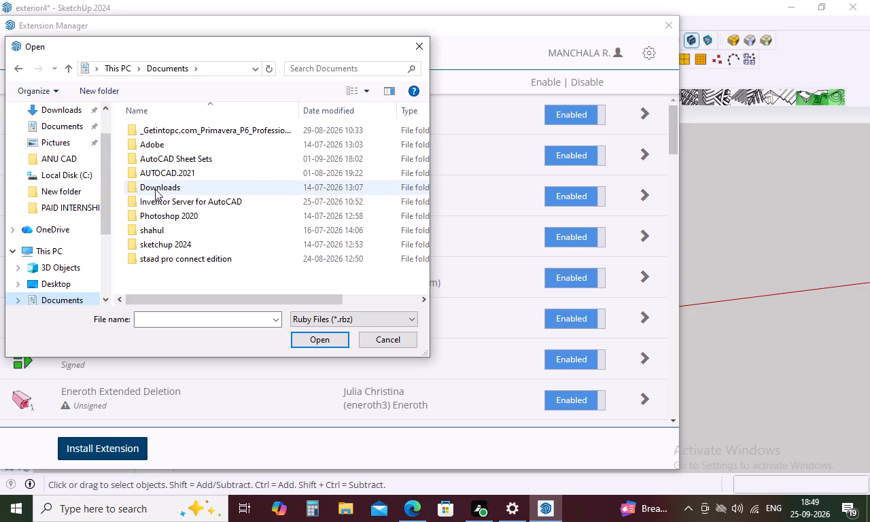
{"action": "double_click", "coordinate": [239, 188]}
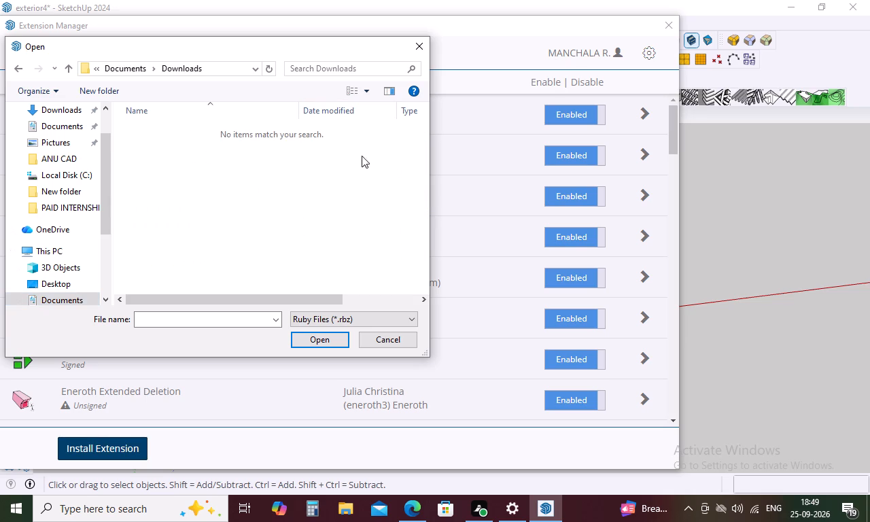
{"action": "left_click", "coordinate": [413, 47]}
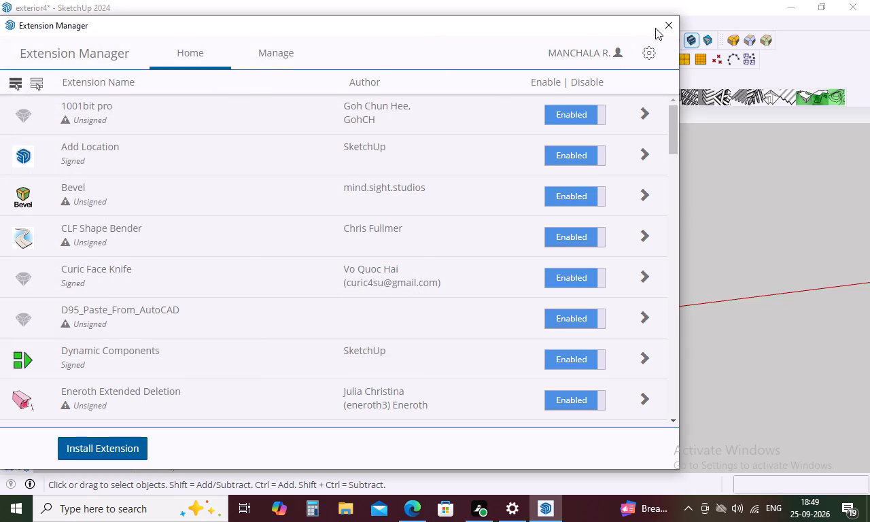
{"action": "left_click", "coordinate": [673, 26]}
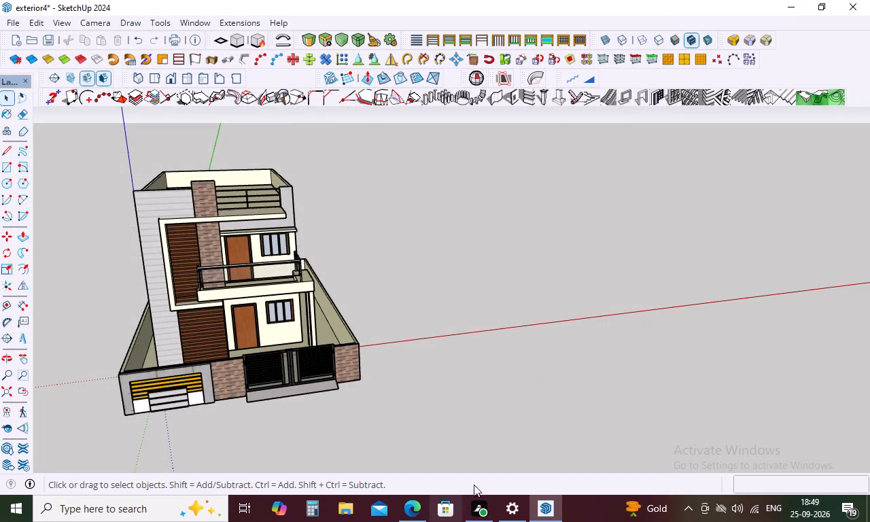
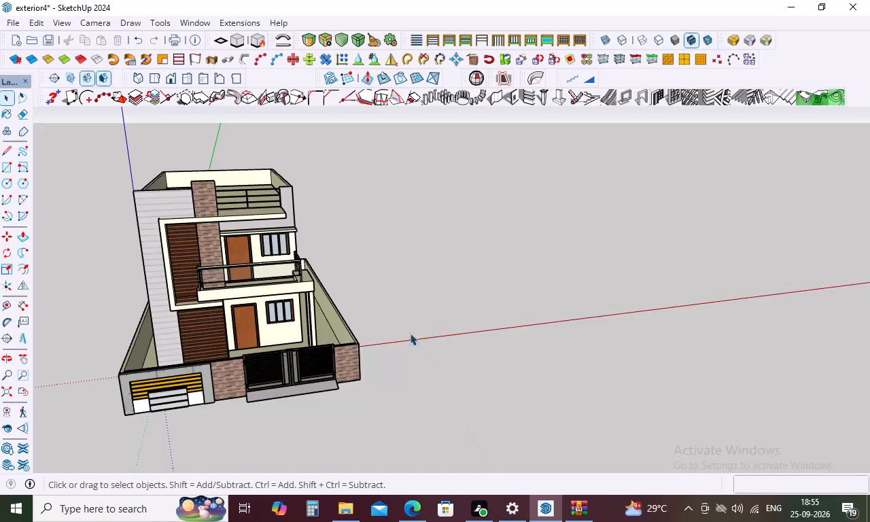
Install the Curviloft_v1.8a (2) extension file from the Downloads folder through the Extension Manager.
{"action": "left_click", "coordinate": [249, 22]}
{"action": "left_click", "coordinate": [273, 61]}
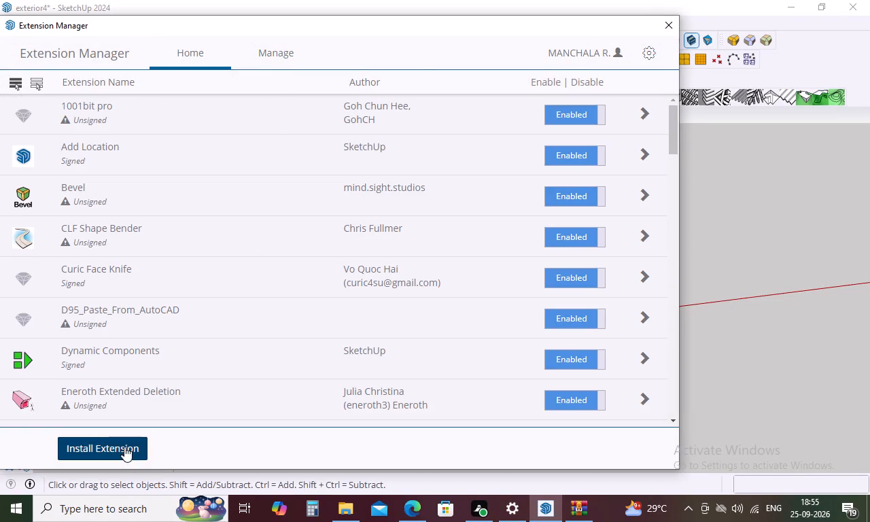
{"action": "left_click", "coordinate": [124, 447]}
{"action": "left_click", "coordinate": [63, 110]}
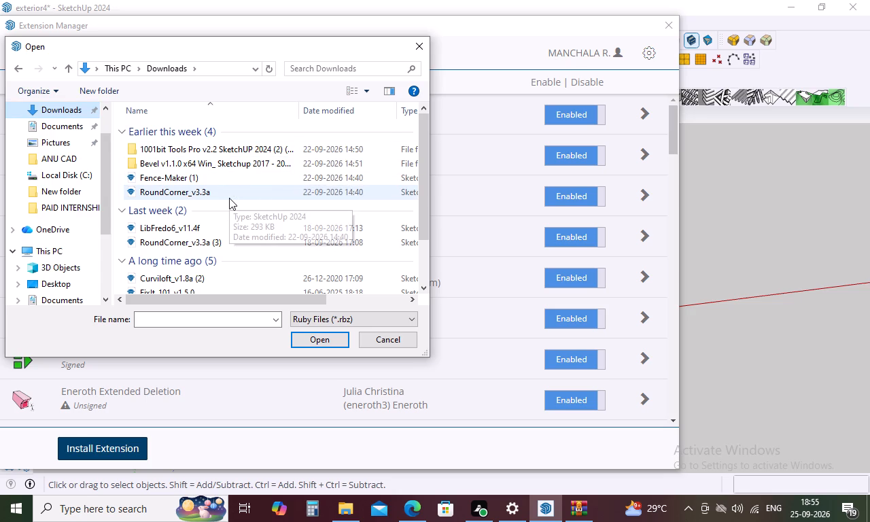
{"action": "scroll", "coordinate": [229, 198], "scroll_direction": "down", "scroll_amount": 6}
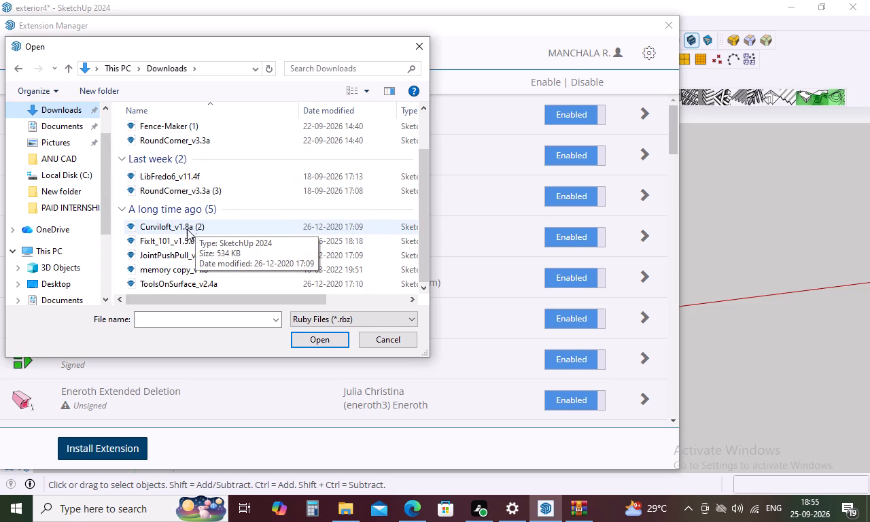
{"action": "left_click", "coordinate": [176, 230]}
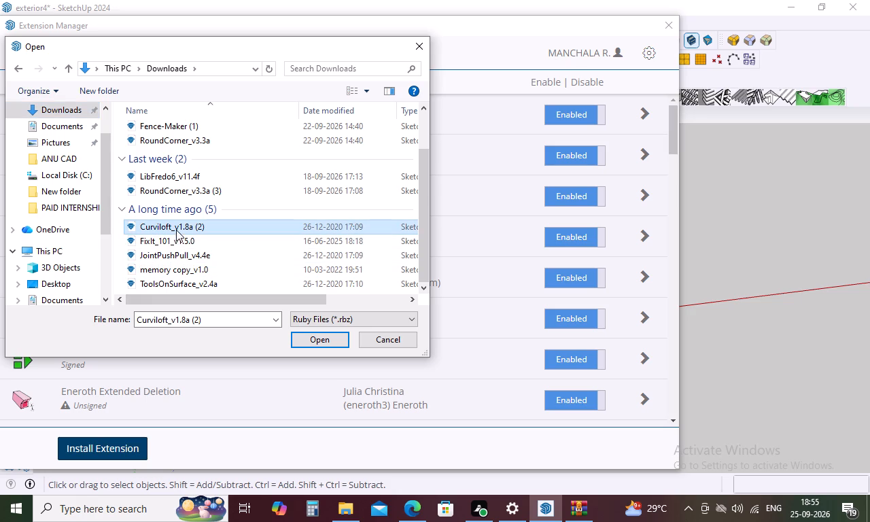
{"action": "left_click", "coordinate": [312, 342]}
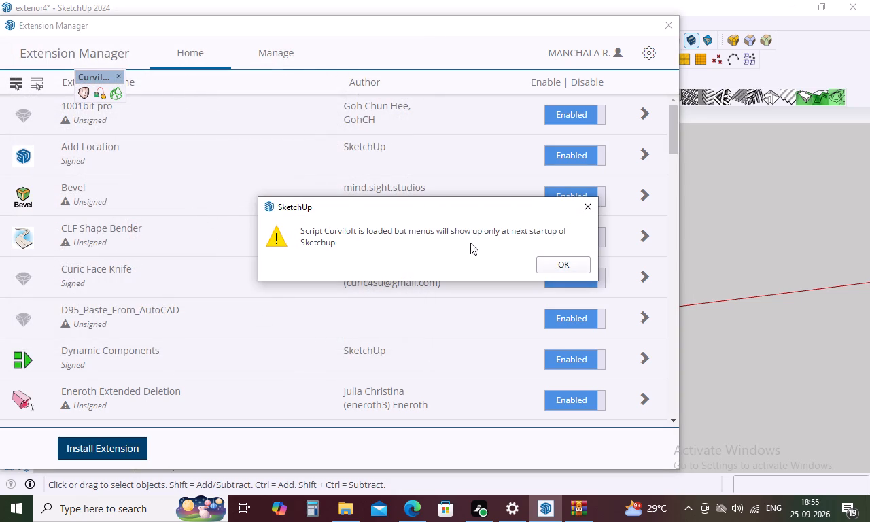
{"action": "left_click", "coordinate": [542, 262]}
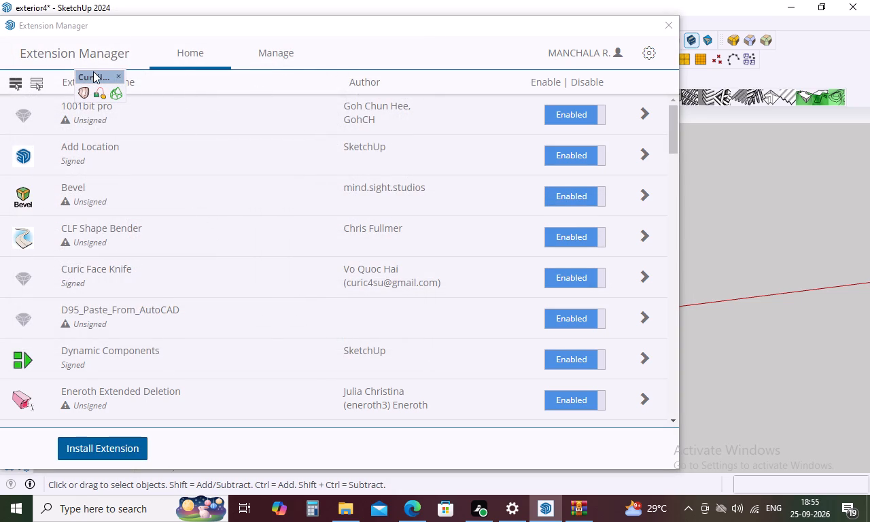
Close the Extension Manager and dock the floating Curviloft toolbar right after the Views toolbar.
{"action": "left_click_drag", "start_coordinate": [93, 71], "coordinate": [761, 222]}
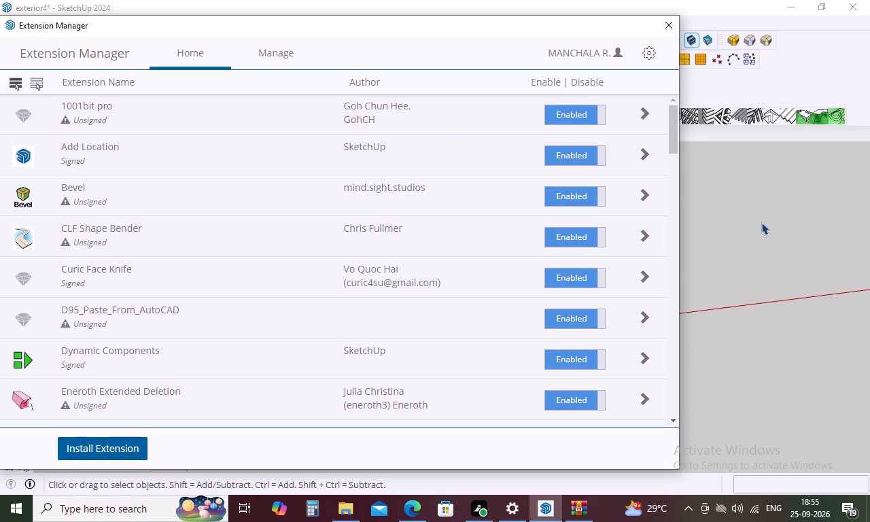
{"action": "left_click_drag", "start_coordinate": [761, 222], "coordinate": [402, 138]}
{"action": "left_click", "coordinate": [657, 24]}
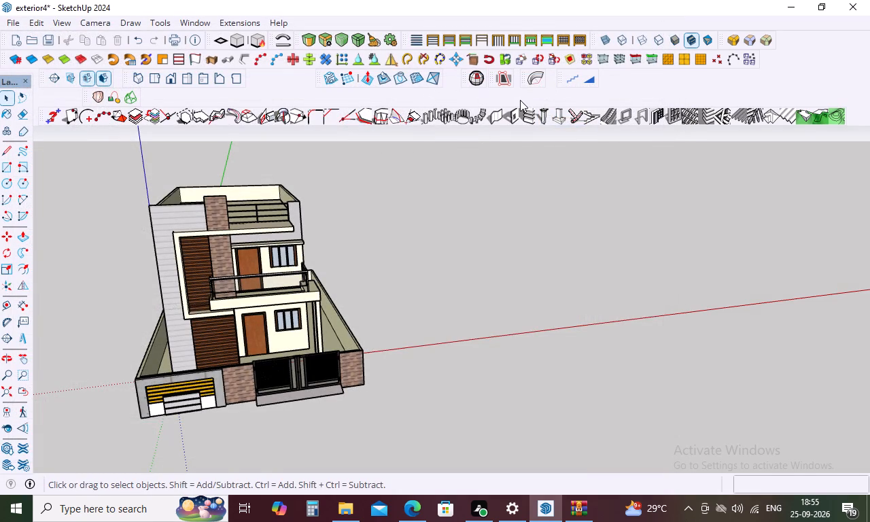
{"action": "right_click", "coordinate": [279, 76]}
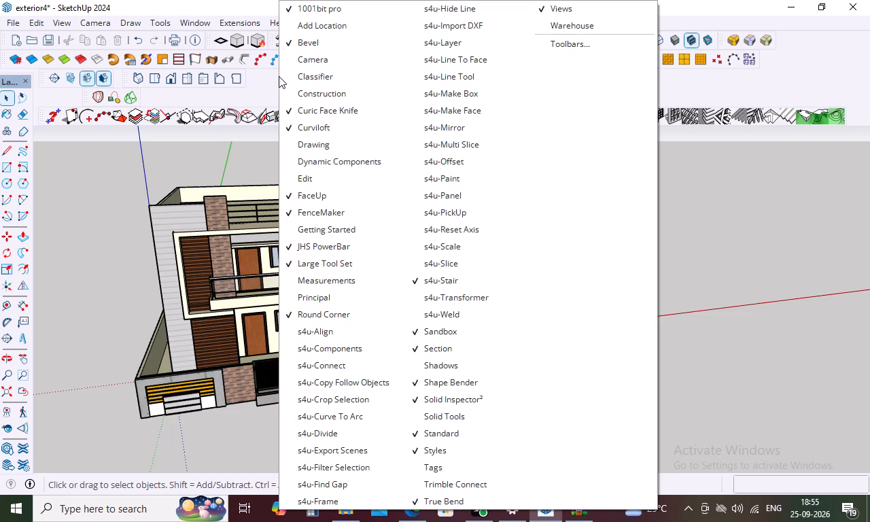
{"action": "left_click", "coordinate": [79, 164]}
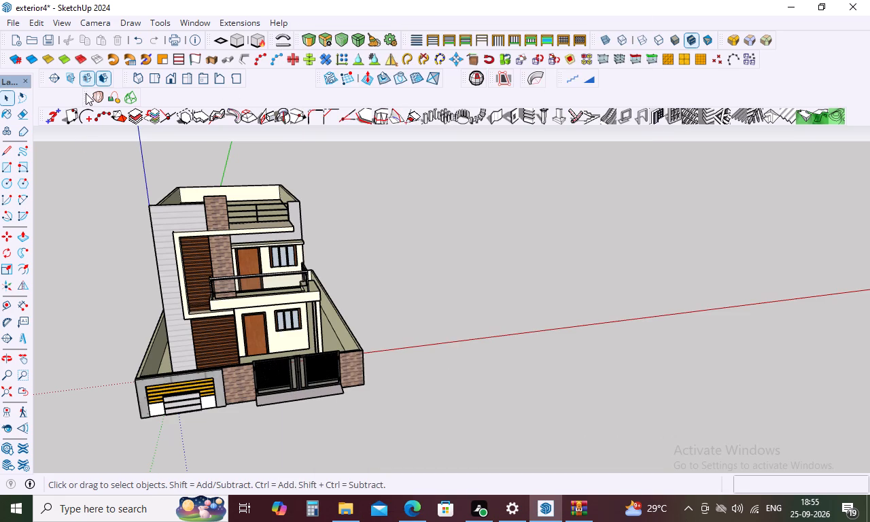
{"action": "left_click_drag", "start_coordinate": [86, 95], "coordinate": [250, 78]}
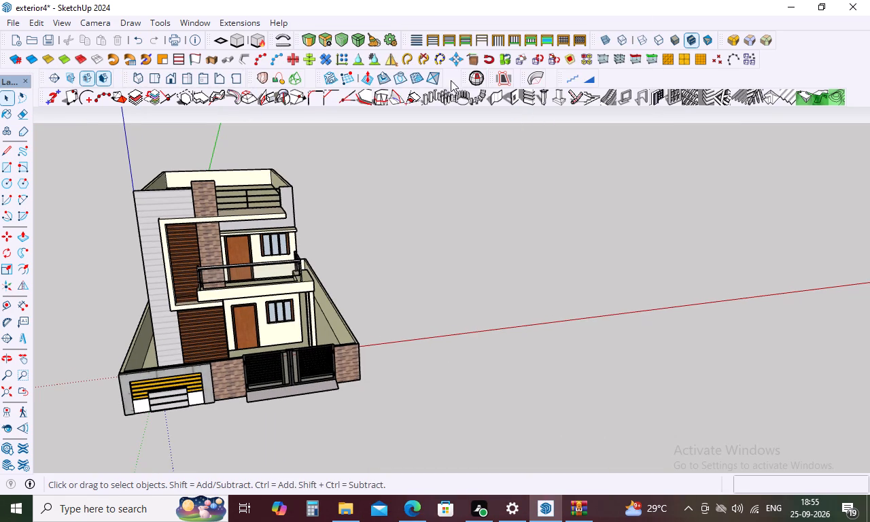
Tighten the gaps between the toolbars in the Curviloft row and move the s4u-Stair toolbar to the end of the 1001bit pro row.
{"action": "left_click_drag", "start_coordinate": [463, 77], "coordinate": [458, 78]}
{"action": "left_click_drag", "start_coordinate": [458, 78], "coordinate": [445, 78]}
{"action": "left_click_drag", "start_coordinate": [491, 74], "coordinate": [482, 75]}
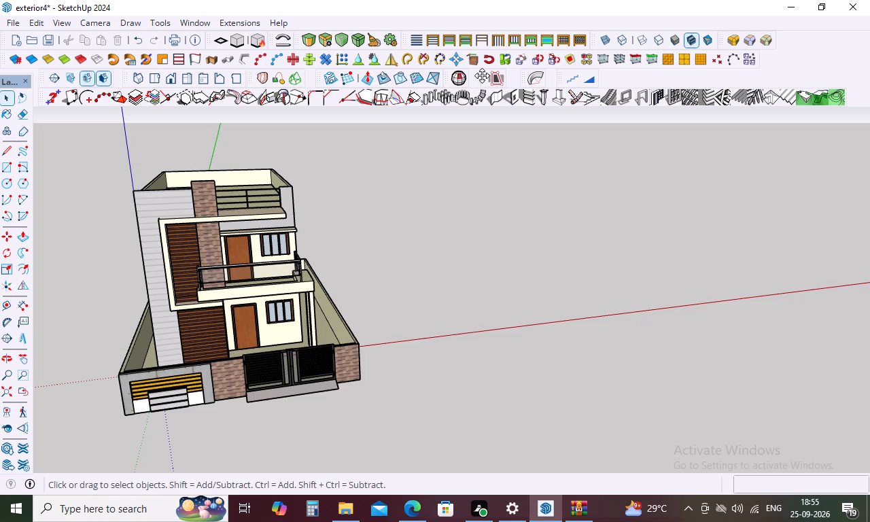
{"action": "left_click_drag", "start_coordinate": [482, 75], "coordinate": [471, 75]}
{"action": "left_click_drag", "start_coordinate": [525, 77], "coordinate": [493, 77]}
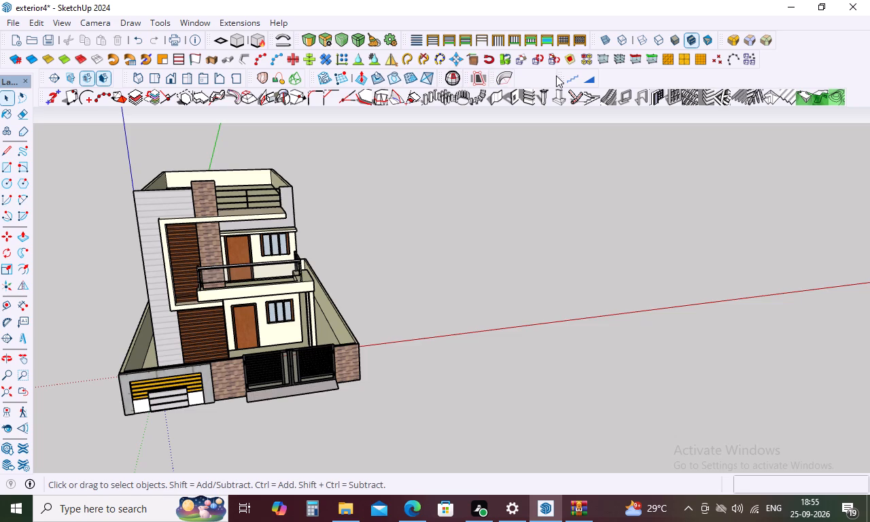
{"action": "left_click_drag", "start_coordinate": [559, 75], "coordinate": [489, 77]}
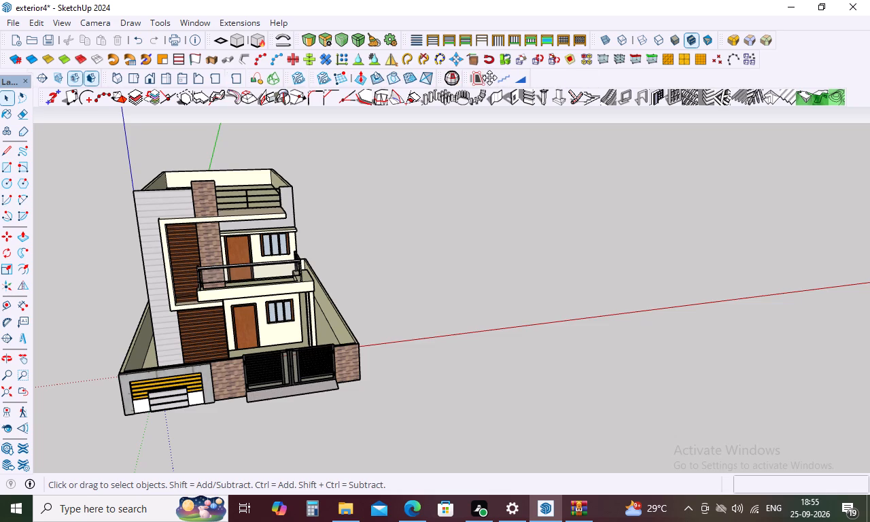
{"action": "left_click_drag", "start_coordinate": [489, 77], "coordinate": [493, 86]}
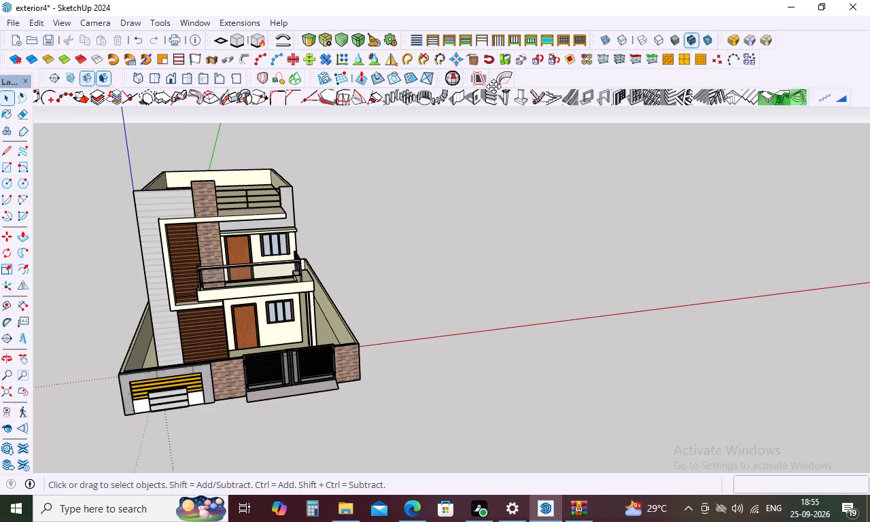
{"action": "left_click_drag", "start_coordinate": [493, 86], "coordinate": [490, 86]}
{"action": "left_click", "coordinate": [314, 78]}
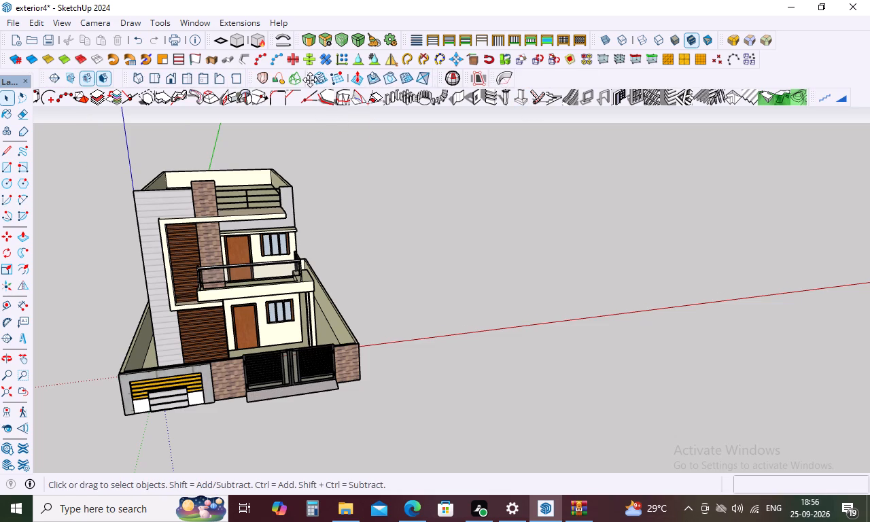
{"action": "left_click", "coordinate": [441, 82]}
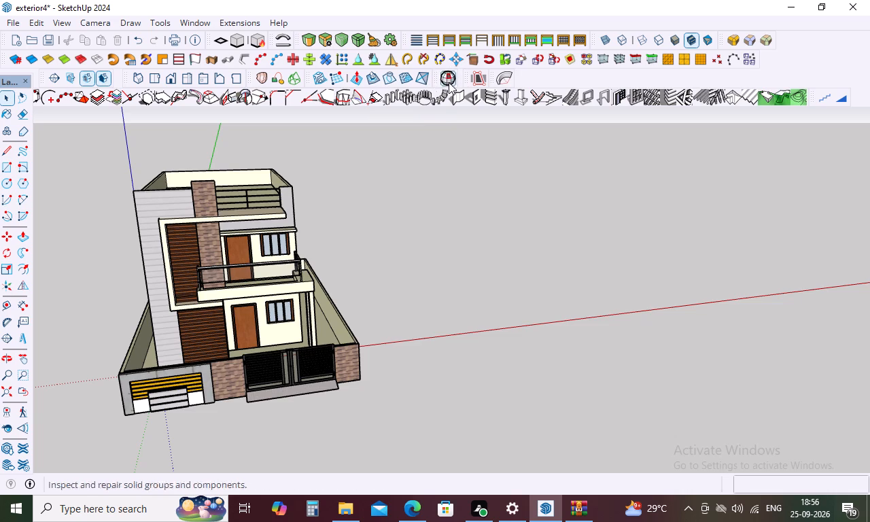
{"action": "left_click", "coordinate": [464, 80]}
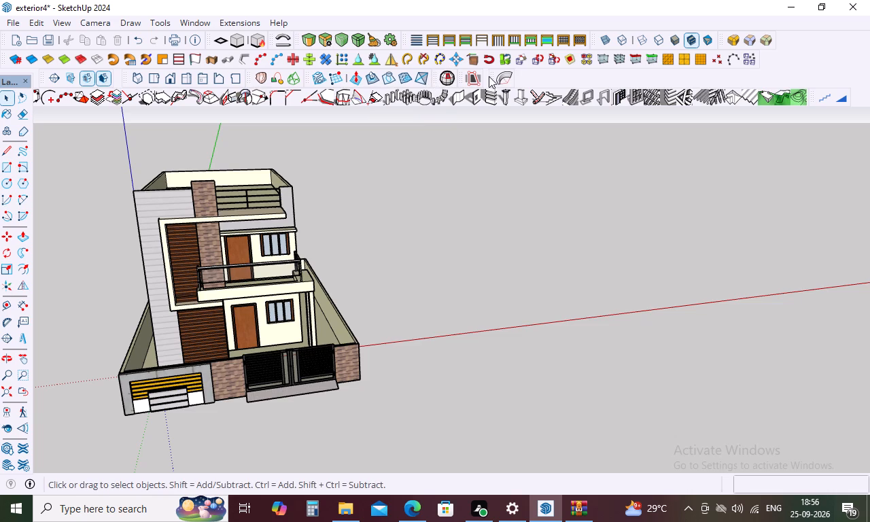
{"action": "left_click_drag", "start_coordinate": [492, 76], "coordinate": [483, 79]}
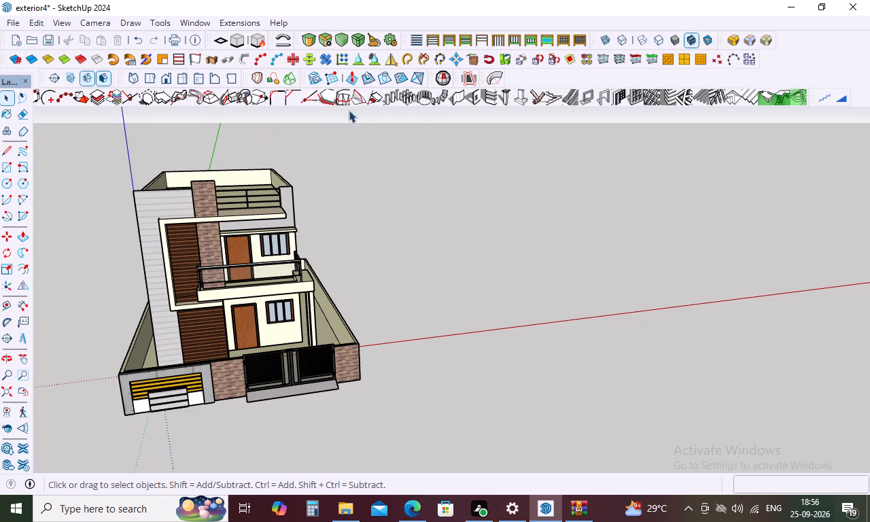
Install the FixIt_101_v1.5.0 extension file from the Downloads folder through the Extension Manager.
{"action": "left_click", "coordinate": [247, 20]}
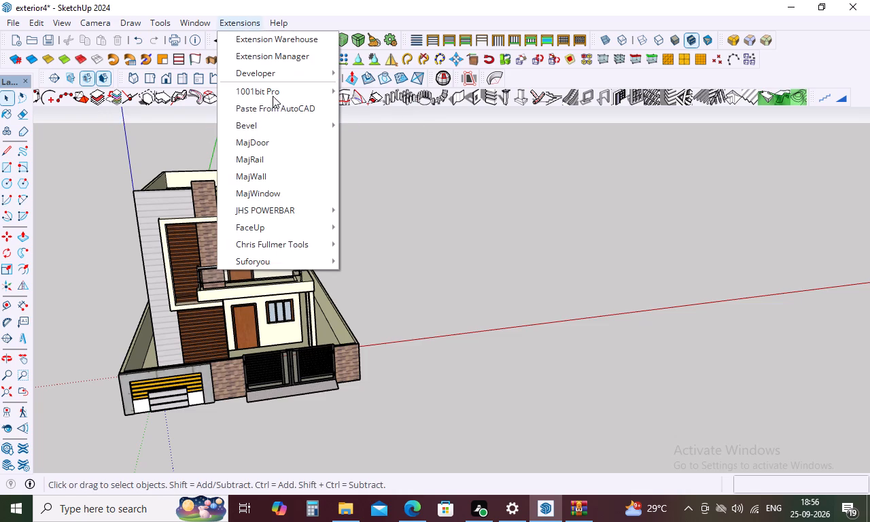
{"action": "left_click", "coordinate": [300, 59]}
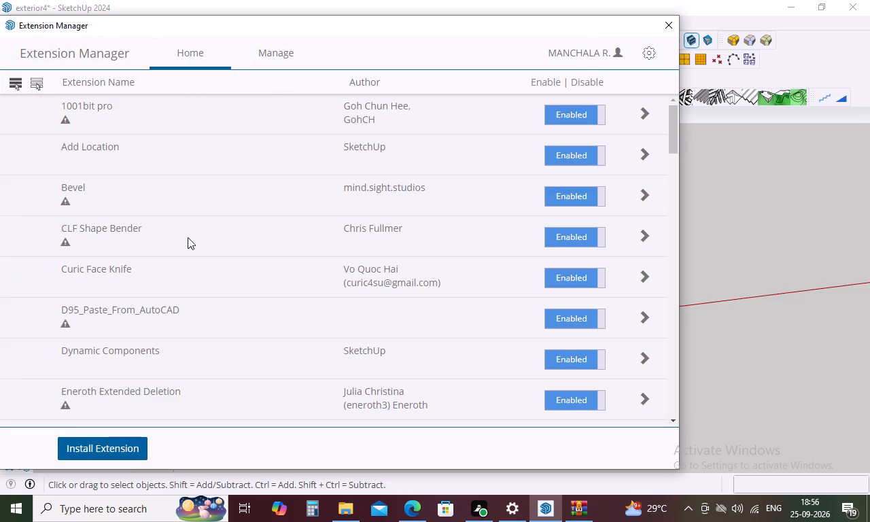
{"action": "left_click", "coordinate": [109, 447]}
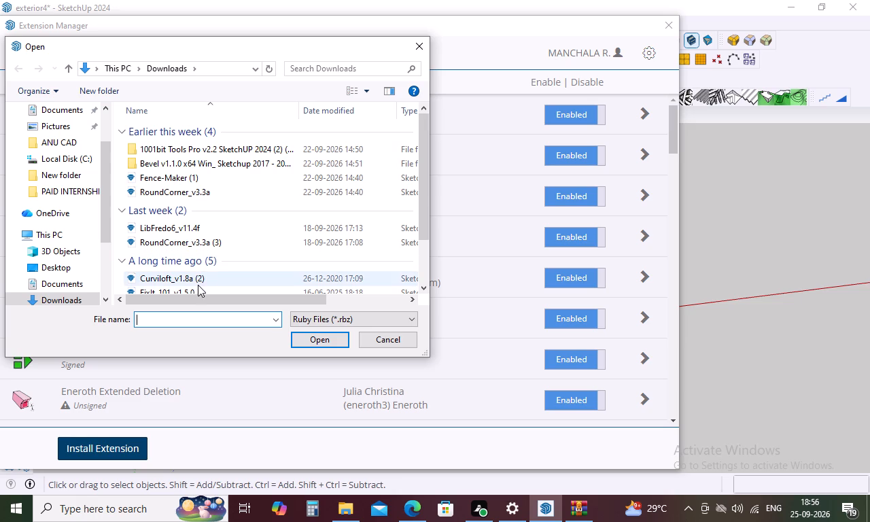
{"action": "scroll", "coordinate": [216, 241], "scroll_direction": "down", "scroll_amount": 2}
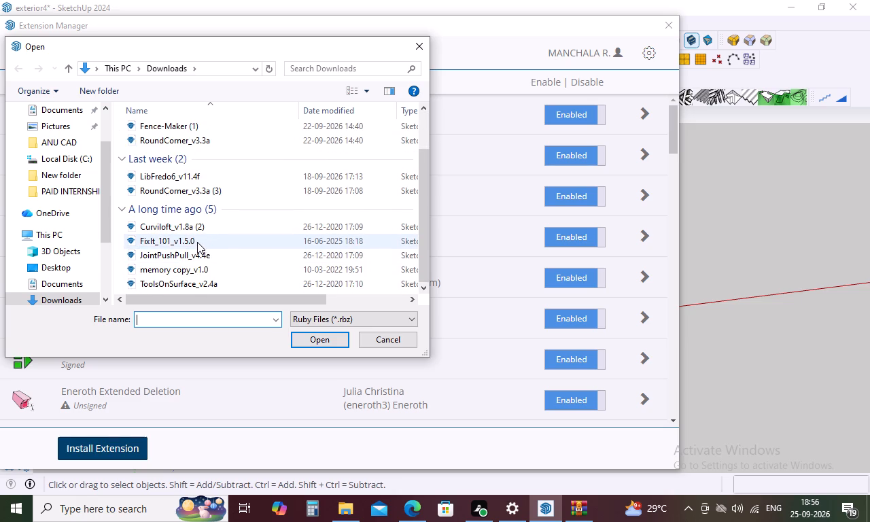
{"action": "left_click", "coordinate": [197, 241]}
{"action": "left_click", "coordinate": [320, 338]}
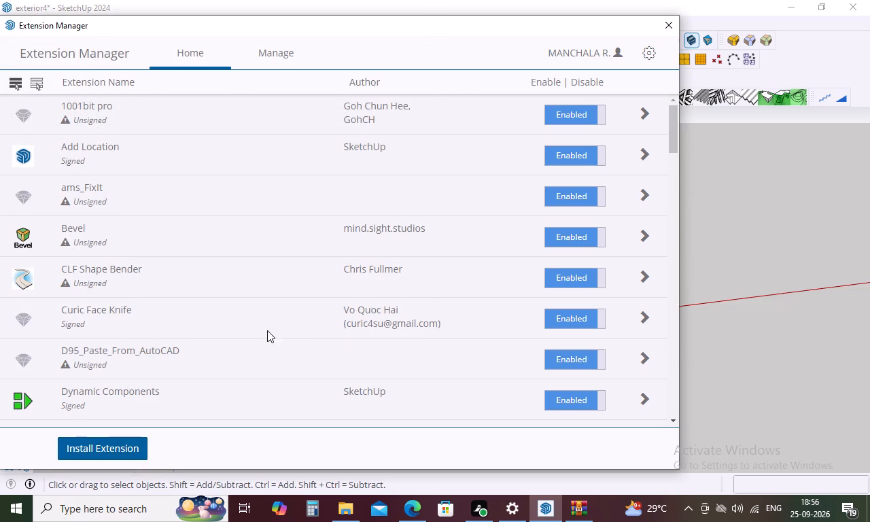
Install the JointPushPull_v4.4e extension file from the Downloads folder.
{"action": "left_click", "coordinate": [124, 445]}
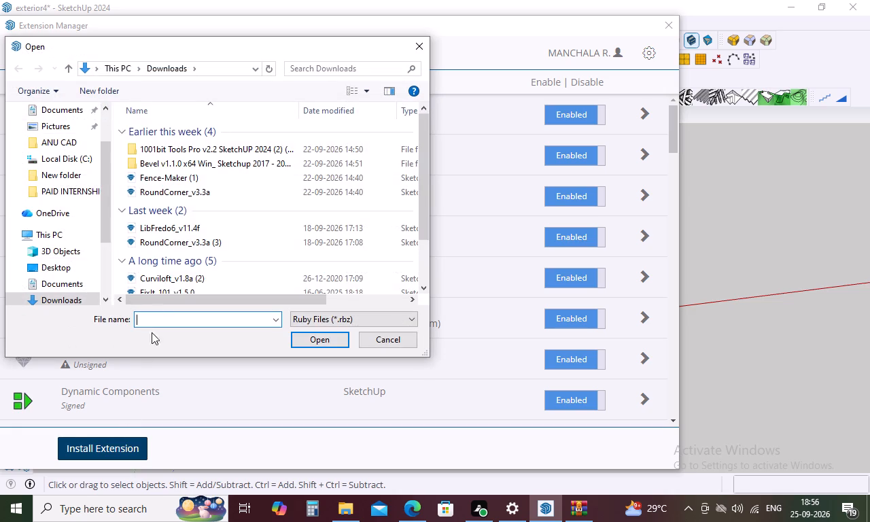
{"action": "scroll", "coordinate": [188, 260], "scroll_direction": "down", "scroll_amount": 2}
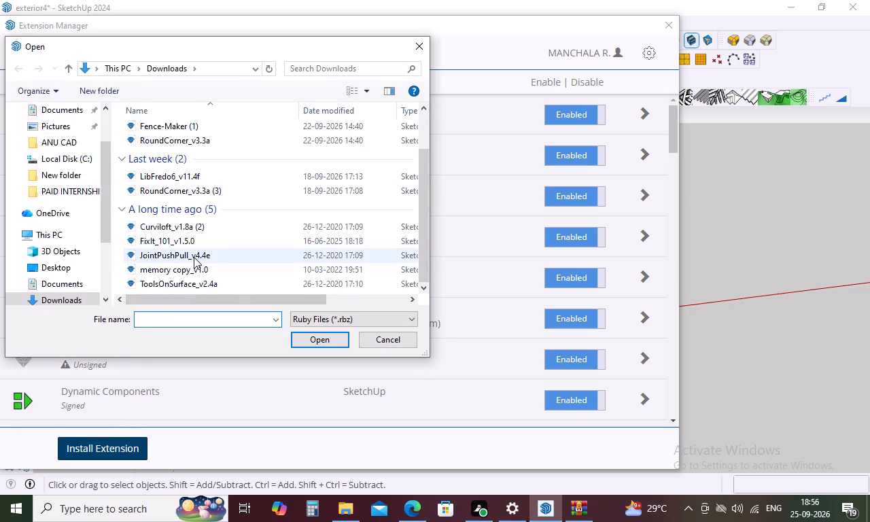
{"action": "left_click", "coordinate": [194, 257]}
{"action": "left_click", "coordinate": [312, 338]}
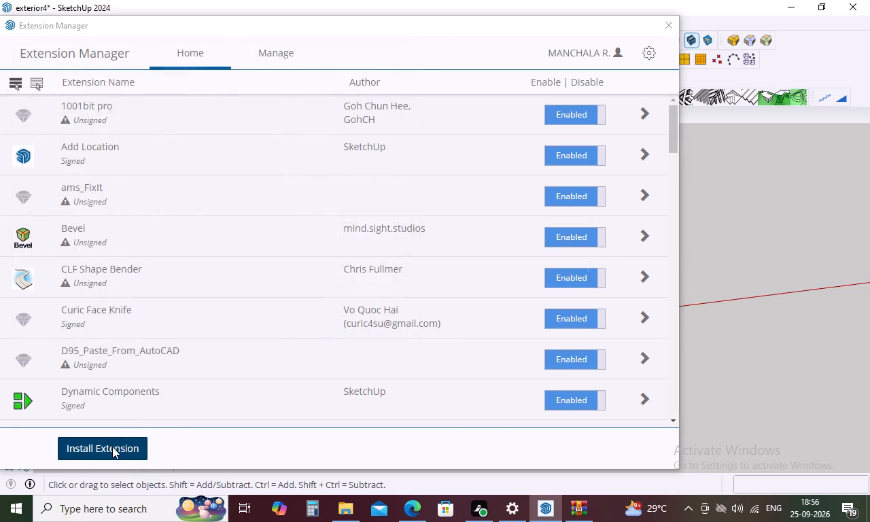
{"action": "left_click", "coordinate": [112, 447]}
{"action": "left_click", "coordinate": [572, 267]}
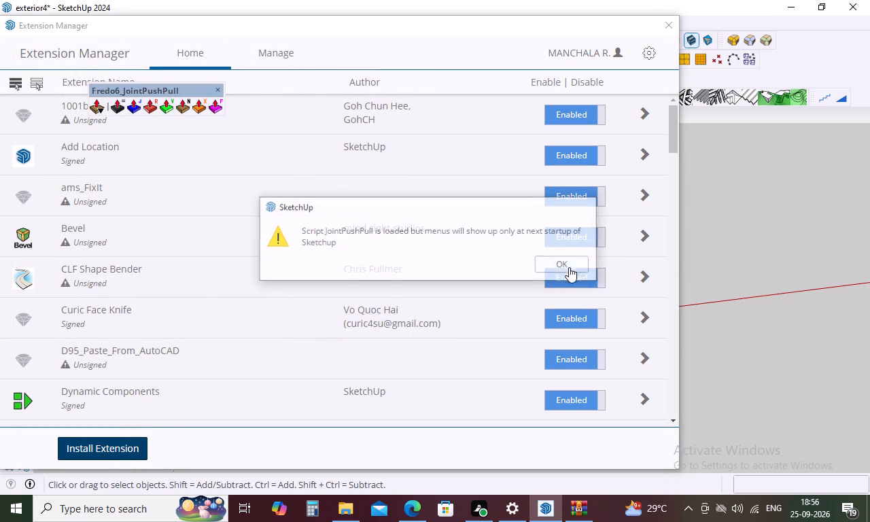
Dock the floating Fredo6_JointPushPull toolbar with the other toolbars.
{"action": "left_click_drag", "start_coordinate": [206, 89], "coordinate": [673, 155]}
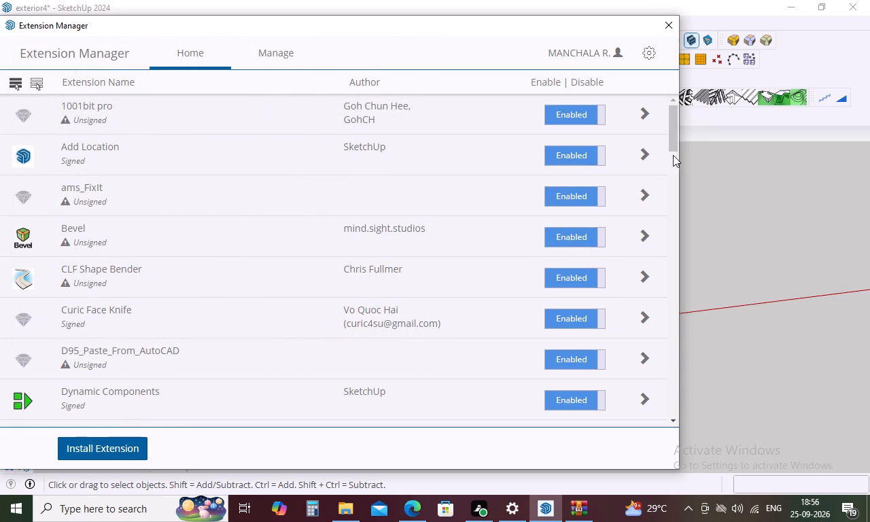
{"action": "left_click_drag", "start_coordinate": [673, 155], "coordinate": [699, 83]}
{"action": "left_click_drag", "start_coordinate": [699, 83], "coordinate": [695, 177]}
Install the memory copy_v1.0 extension file from the Downloads folder.
{"action": "left_click", "coordinate": [97, 453]}
{"action": "scroll", "coordinate": [201, 273], "scroll_direction": "down", "scroll_amount": 2}
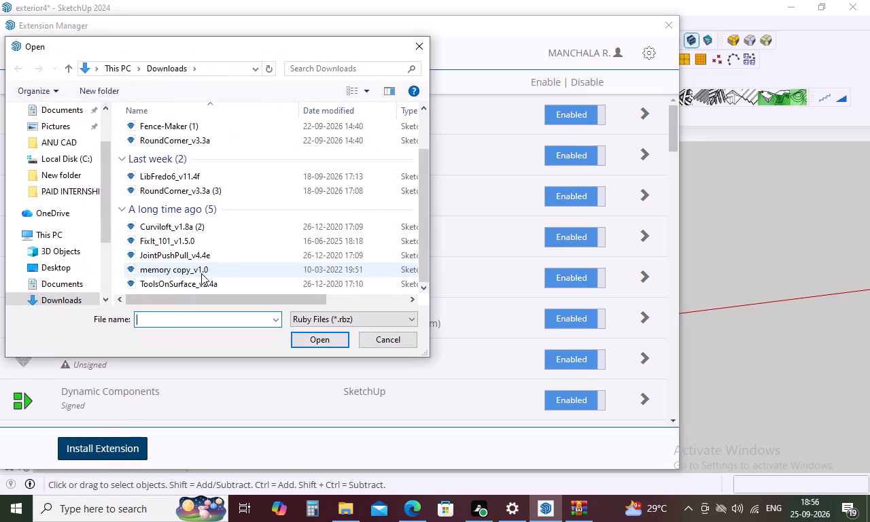
{"action": "left_click", "coordinate": [201, 273]}
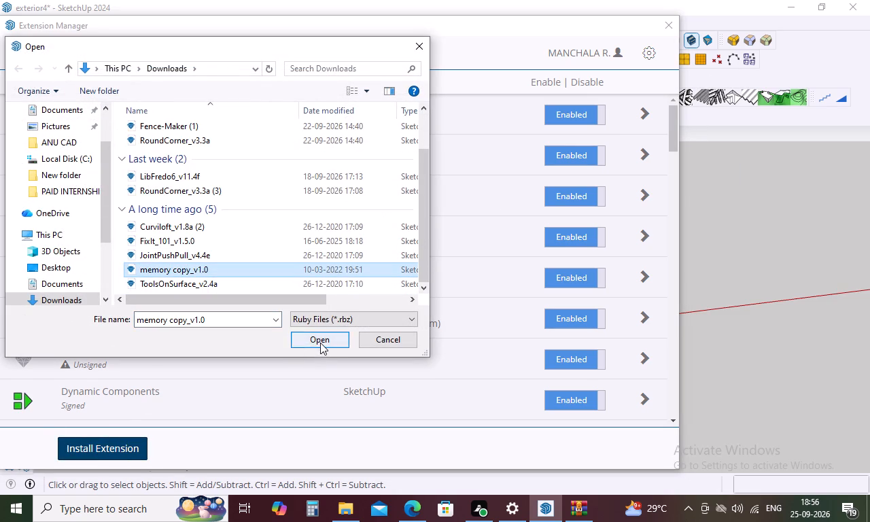
{"action": "left_click", "coordinate": [320, 343]}
Install the ToolsOnSurface_v2.4a extension file from the Downloads folder and dismiss the startup notice.
{"action": "left_click", "coordinate": [127, 442]}
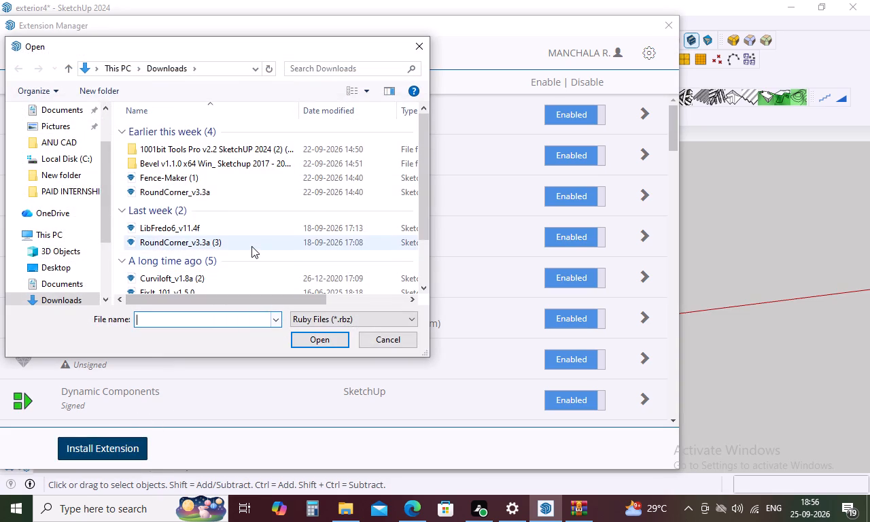
{"action": "scroll", "coordinate": [251, 246], "scroll_direction": "down", "scroll_amount": 4}
{"action": "left_click", "coordinate": [223, 279]}
{"action": "left_click", "coordinate": [302, 338]}
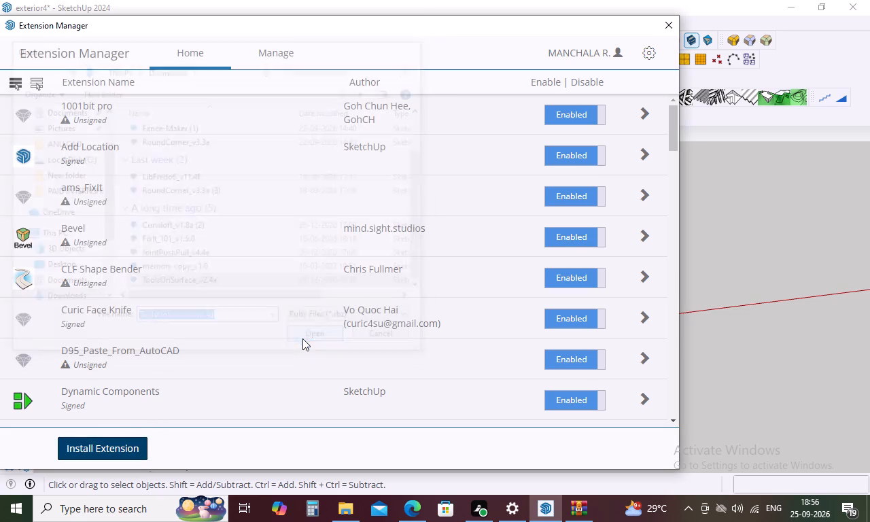
{"action": "left_click", "coordinate": [661, 28]}
{"action": "left_click", "coordinate": [559, 263]}
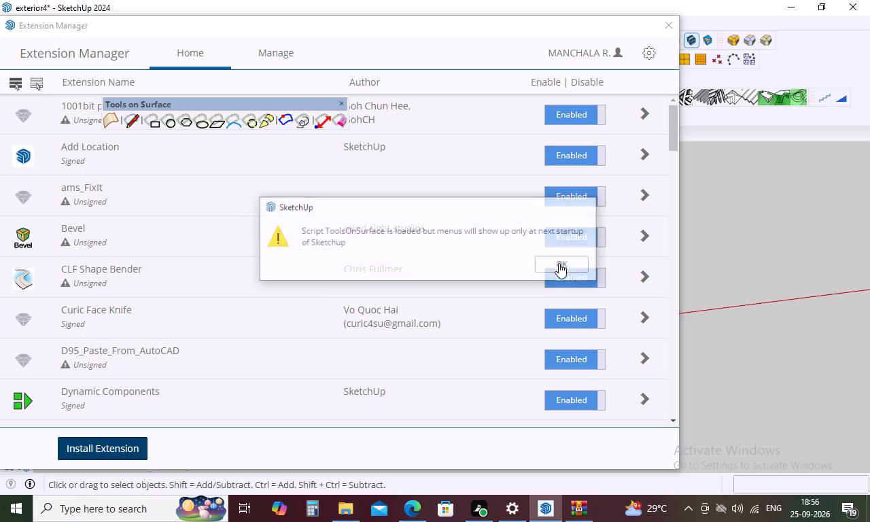
Dock the floating Tools on Surface toolbar with the other toolbars and close the Extension Manager.
{"action": "left_click_drag", "start_coordinate": [315, 99], "coordinate": [596, 239]}
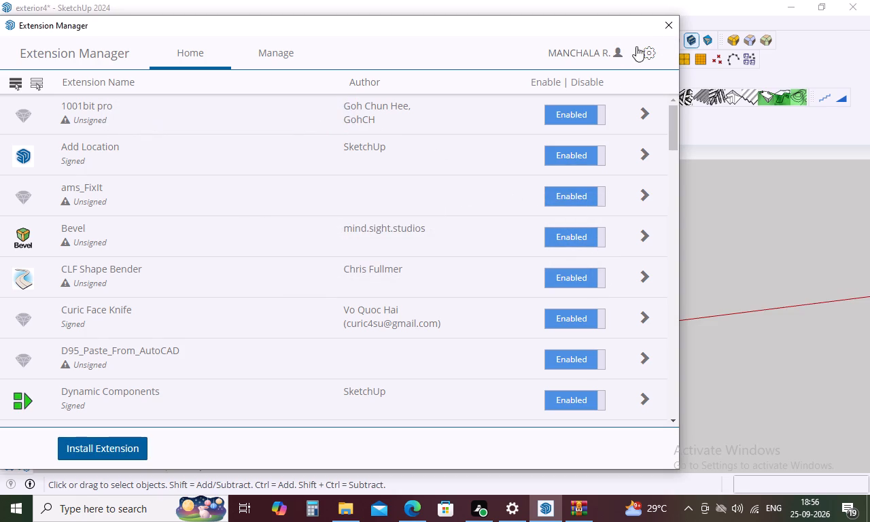
{"action": "left_click", "coordinate": [663, 31]}
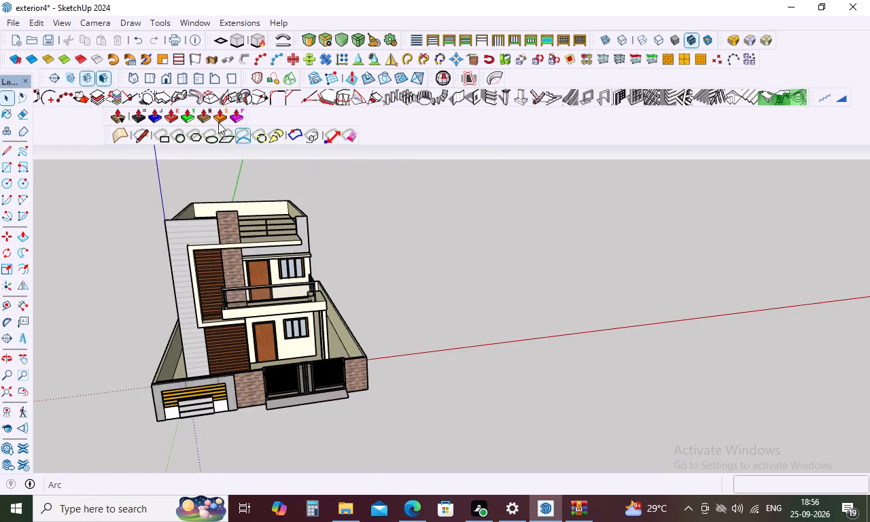
Move the Fredo6_JointPushPull toolbar, followed by the Tools on Surface toolbar, to the end of the row holding the Views and Sandbox tools.
{"action": "left_click_drag", "start_coordinate": [107, 117], "coordinate": [195, 113]}
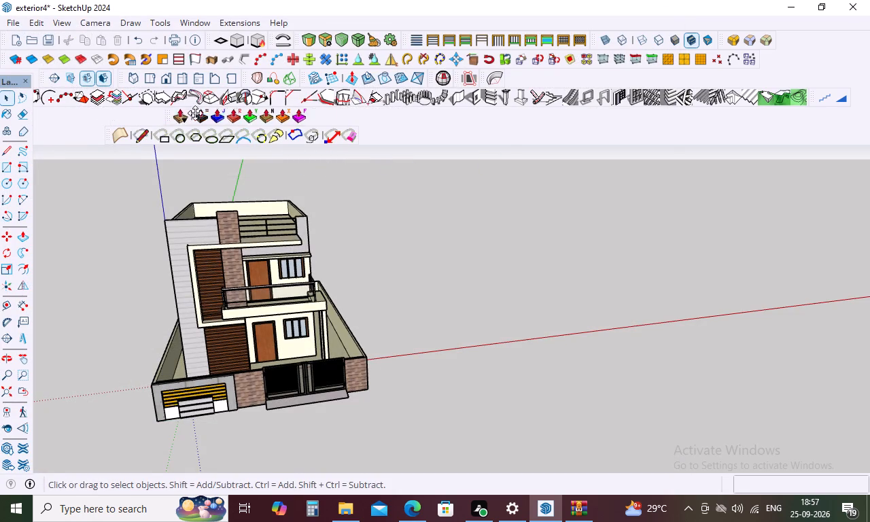
{"action": "left_click_drag", "start_coordinate": [195, 113], "coordinate": [519, 85]}
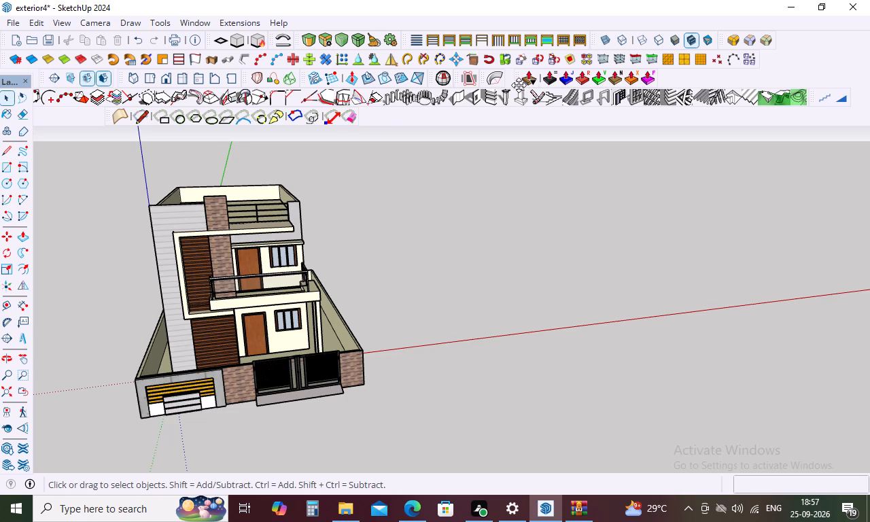
{"action": "left_click_drag", "start_coordinate": [519, 85], "coordinate": [510, 84]}
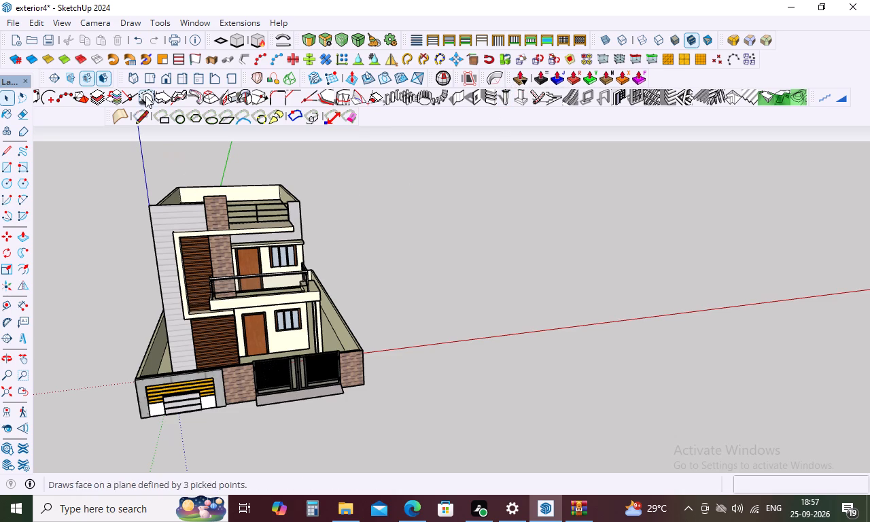
{"action": "left_click_drag", "start_coordinate": [111, 121], "coordinate": [549, 88]}
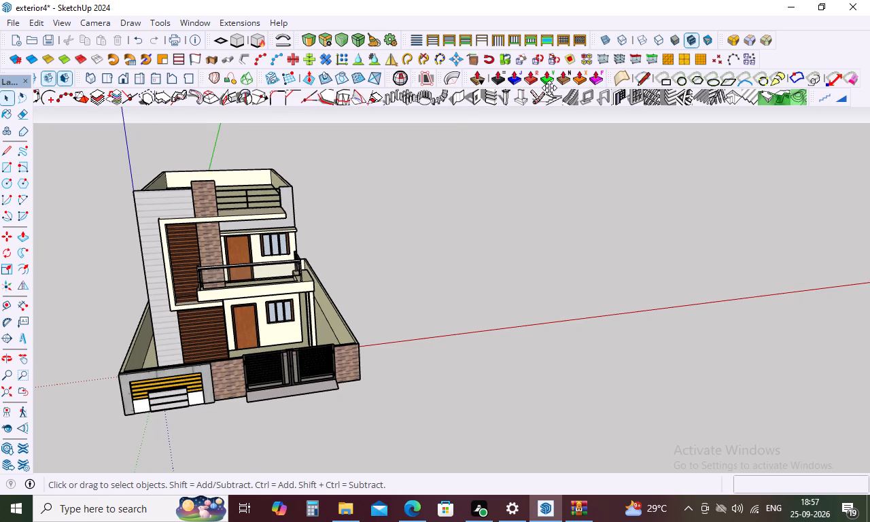
{"action": "left_click_drag", "start_coordinate": [549, 88], "coordinate": [563, 90]}
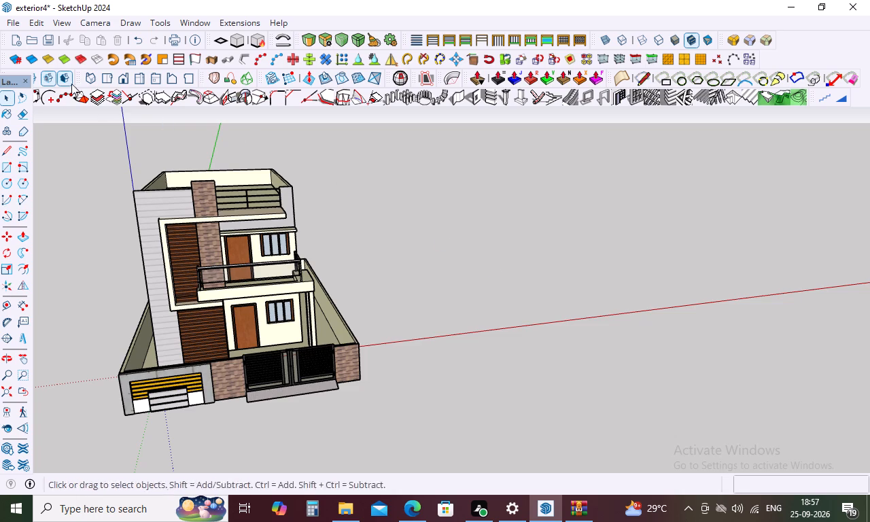
Reposition the Large Tool Set toolbar below the horizontal toolbar rows so it no longer covers them.
{"action": "left_click_drag", "start_coordinate": [54, 75], "coordinate": [54, 93]}
{"action": "left_click_drag", "start_coordinate": [10, 77], "coordinate": [13, 107]}
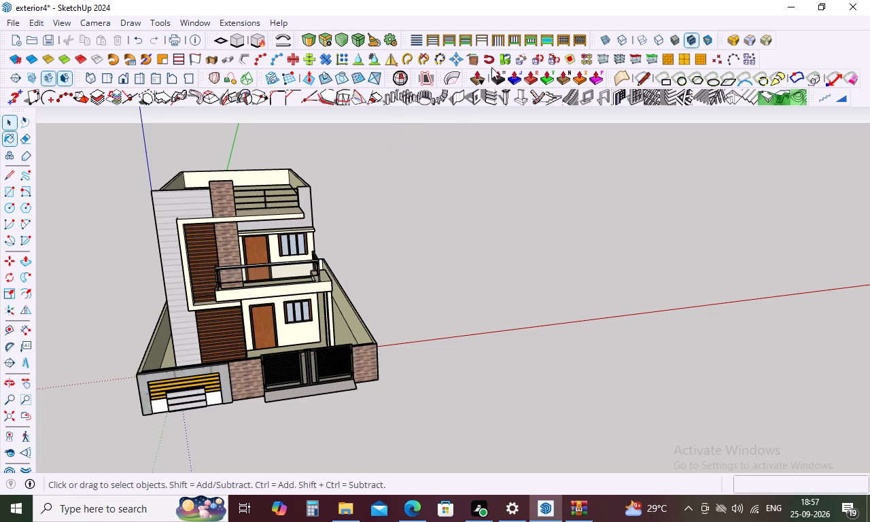
Check the list of available toolbars for the newly installed extensions.
{"action": "right_click", "coordinate": [478, 19]}
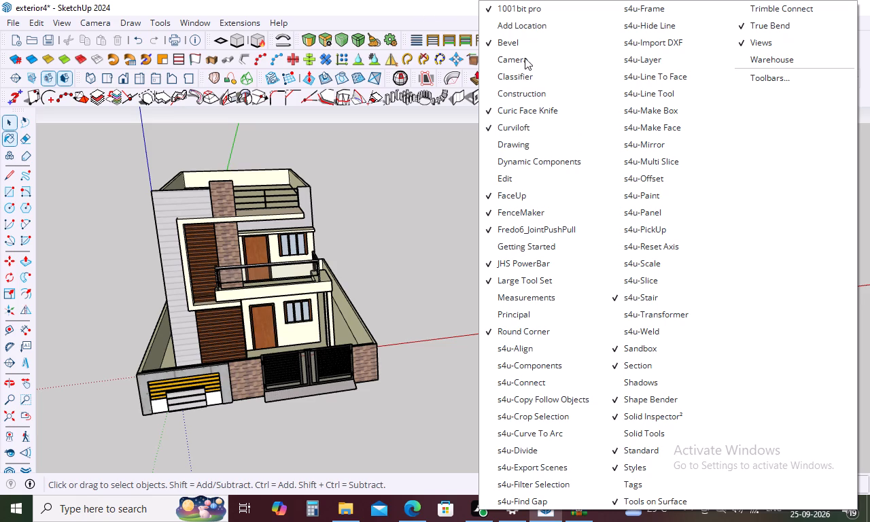
{"action": "scroll", "coordinate": [528, 86], "scroll_direction": "up", "scroll_amount": 4}
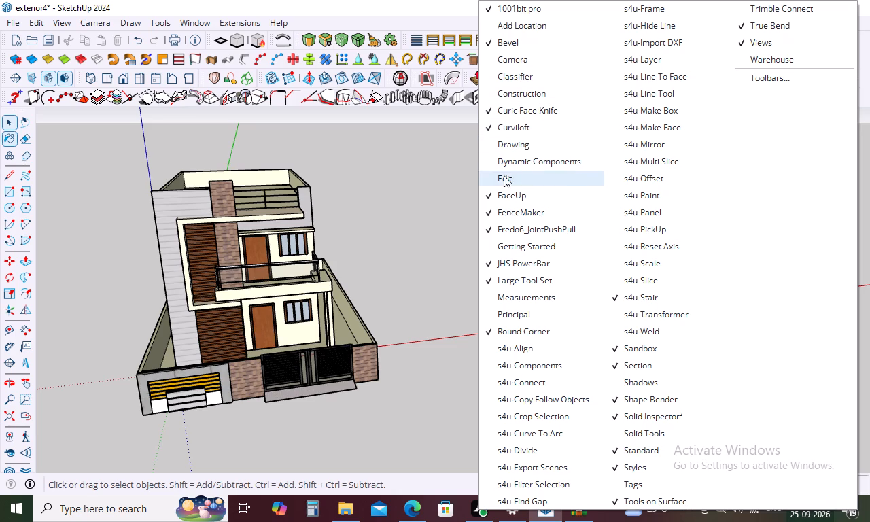
{"action": "left_click", "coordinate": [403, 213]}
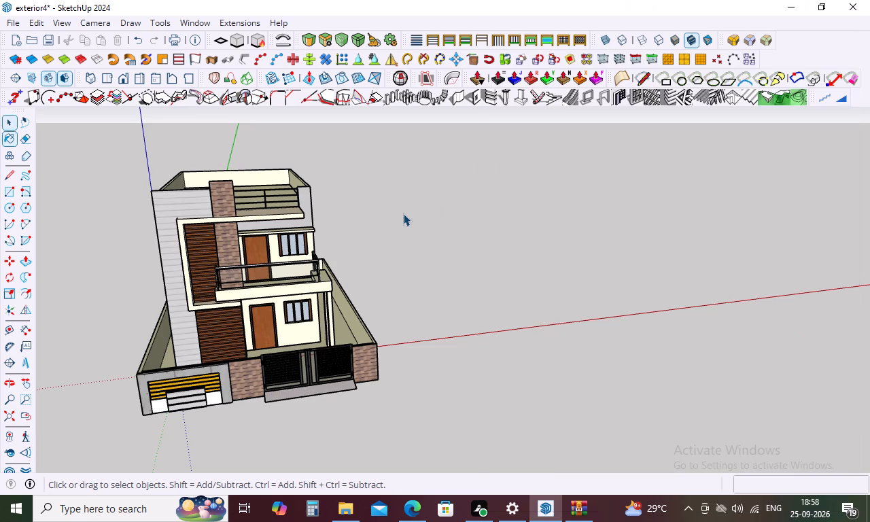
Review the installed extensions in the Extension Manager to check the newly added ones.
{"action": "left_click", "coordinate": [232, 22]}
{"action": "left_click", "coordinate": [264, 54]}
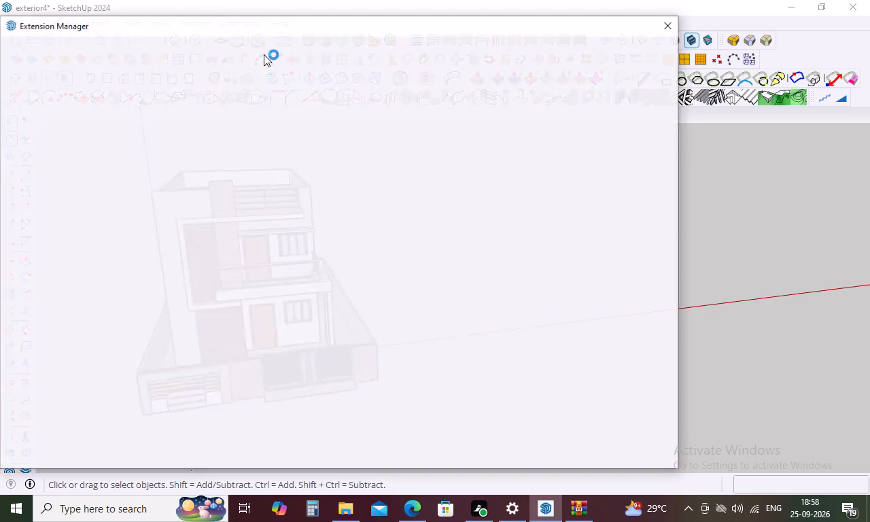
{"action": "scroll", "coordinate": [261, 234], "scroll_direction": "down", "scroll_amount": 4}
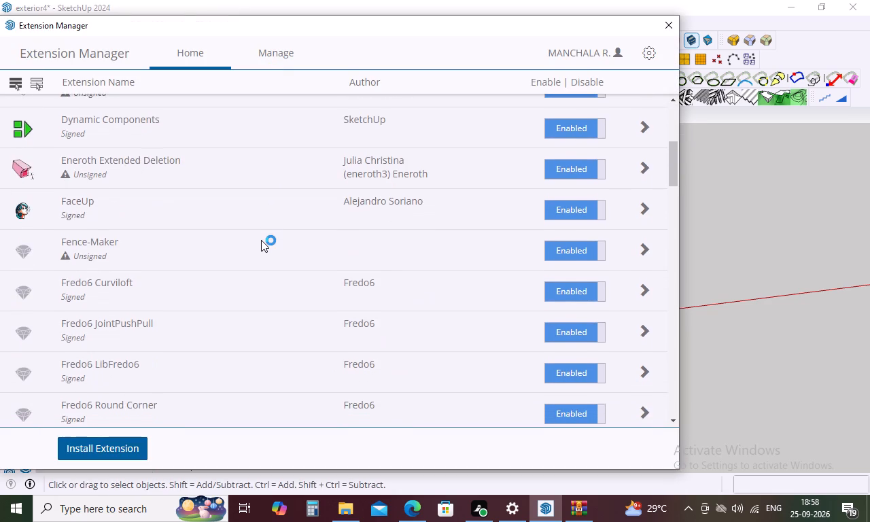
{"action": "scroll", "coordinate": [261, 234], "scroll_direction": "down", "scroll_amount": 10}
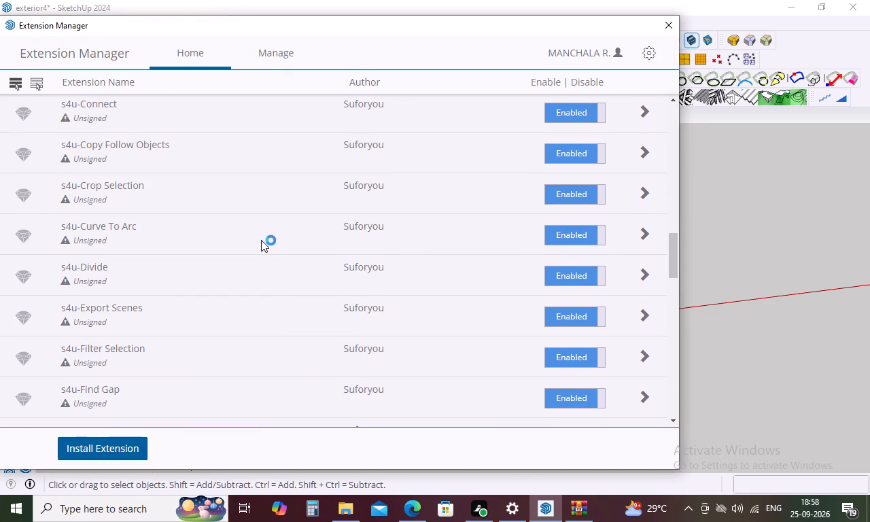
{"action": "scroll", "coordinate": [261, 234], "scroll_direction": "down", "scroll_amount": 10}
{"action": "scroll", "coordinate": [261, 234], "scroll_direction": "up", "scroll_amount": 16}
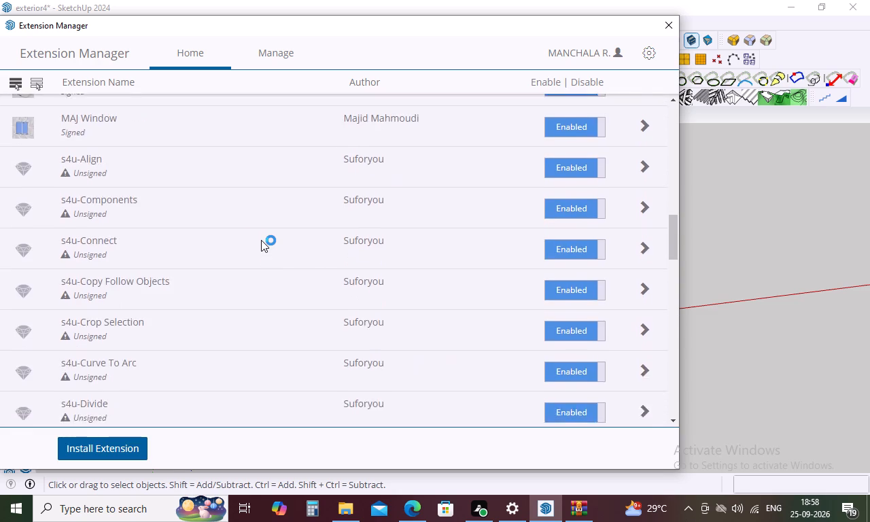
{"action": "scroll", "coordinate": [261, 240], "scroll_direction": "up", "scroll_amount": 14}
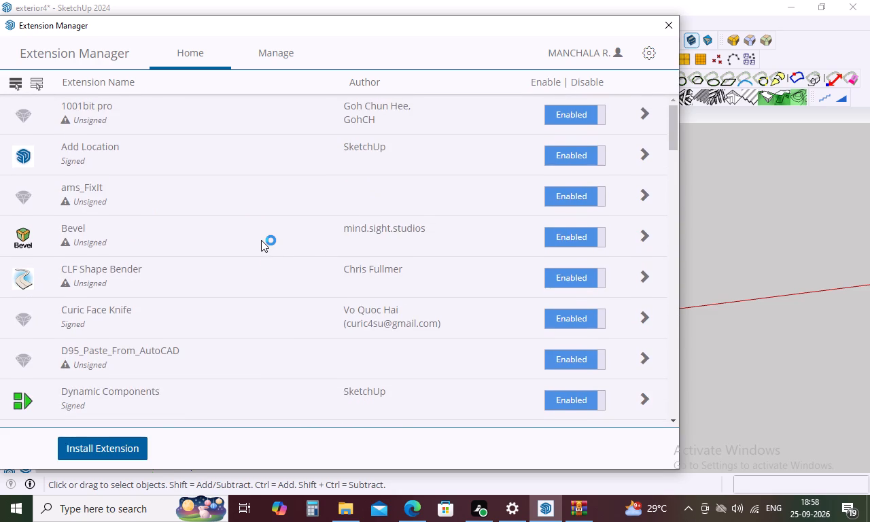
{"action": "scroll", "coordinate": [261, 234], "scroll_direction": "down", "scroll_amount": 3}
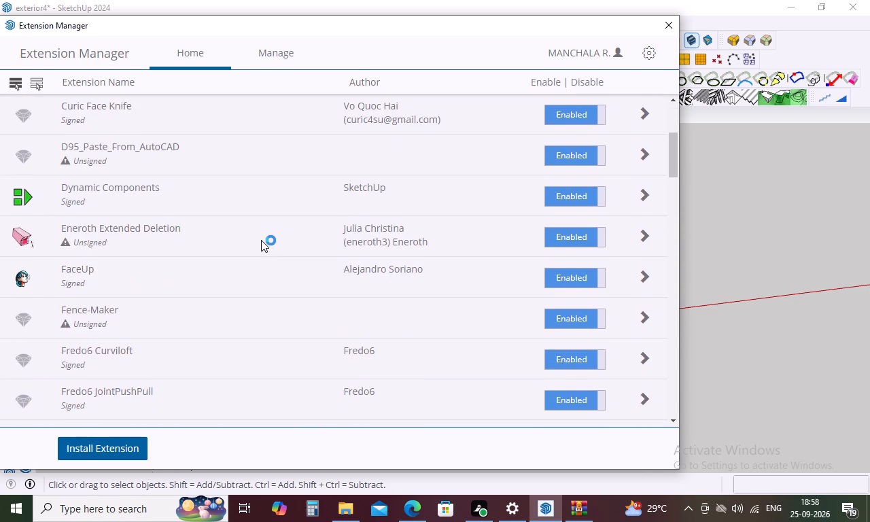
{"action": "scroll", "coordinate": [261, 234], "scroll_direction": "down", "scroll_amount": 3}
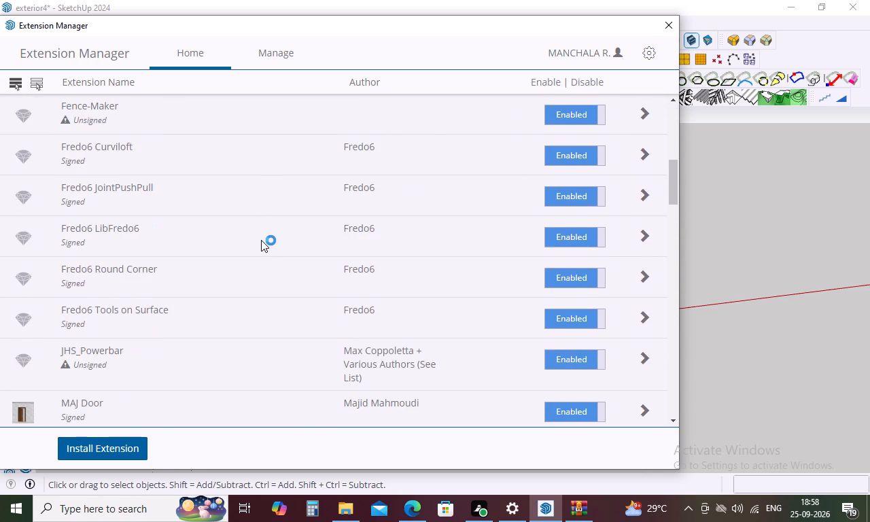
{"action": "scroll", "coordinate": [261, 234], "scroll_direction": "down", "scroll_amount": 1}
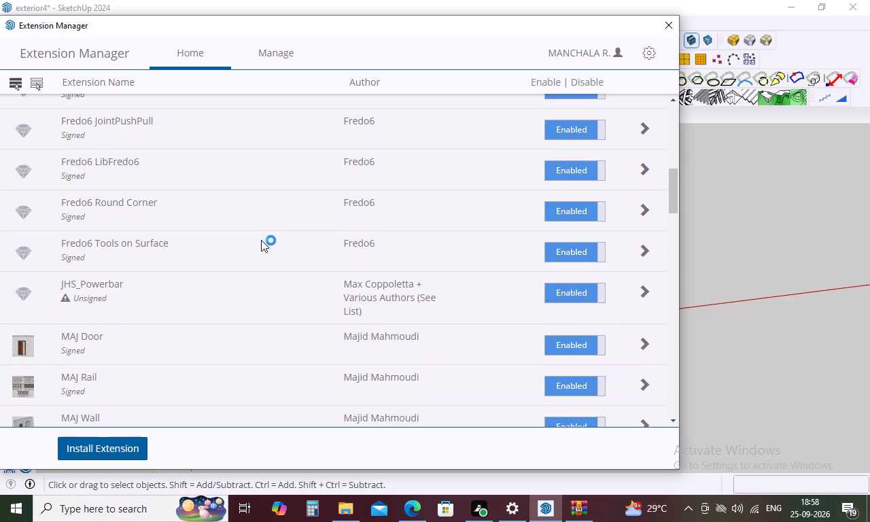
{"action": "scroll", "coordinate": [261, 234], "scroll_direction": "up", "scroll_amount": 3}
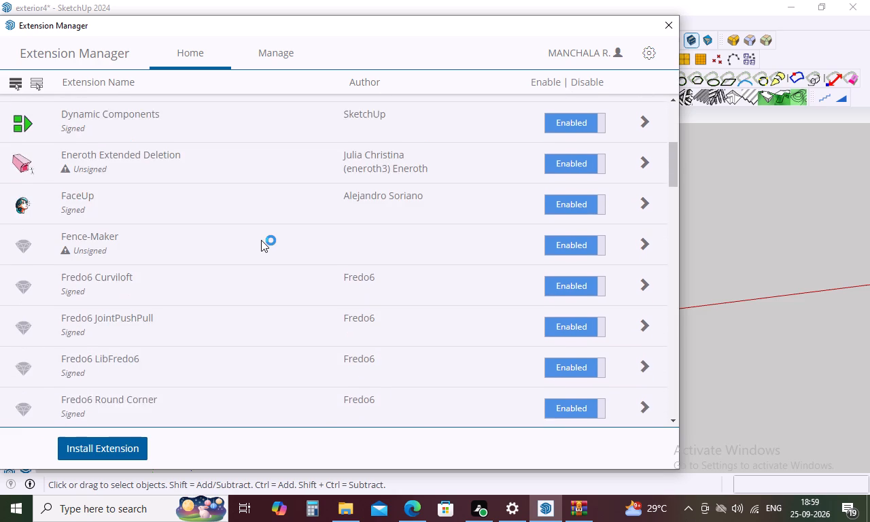
{"action": "scroll", "coordinate": [261, 234], "scroll_direction": "up", "scroll_amount": 1}
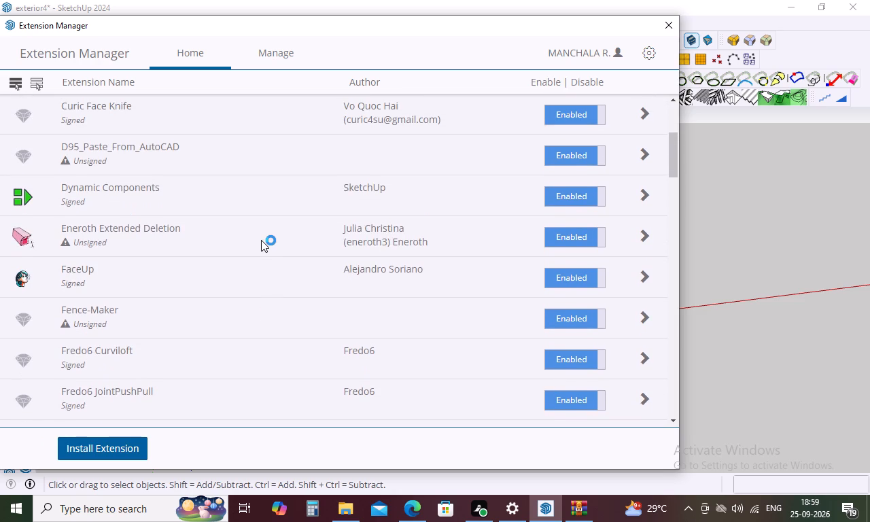
Install the FixIt_101_v1.5.0 extension file from the Downloads folder again.
{"action": "left_click", "coordinate": [139, 446]}
{"action": "scroll", "coordinate": [257, 254], "scroll_direction": "down", "scroll_amount": 3}
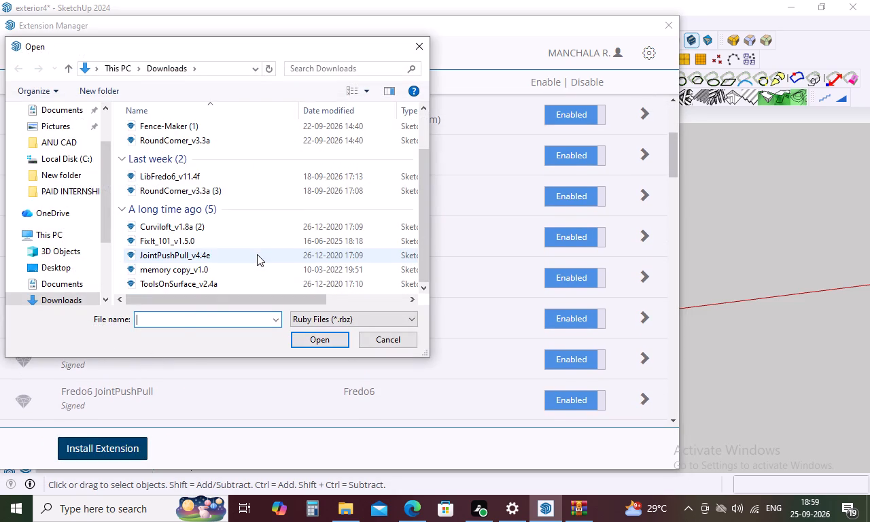
{"action": "scroll", "coordinate": [257, 254], "scroll_direction": "down", "scroll_amount": 1}
{"action": "left_click", "coordinate": [190, 241]}
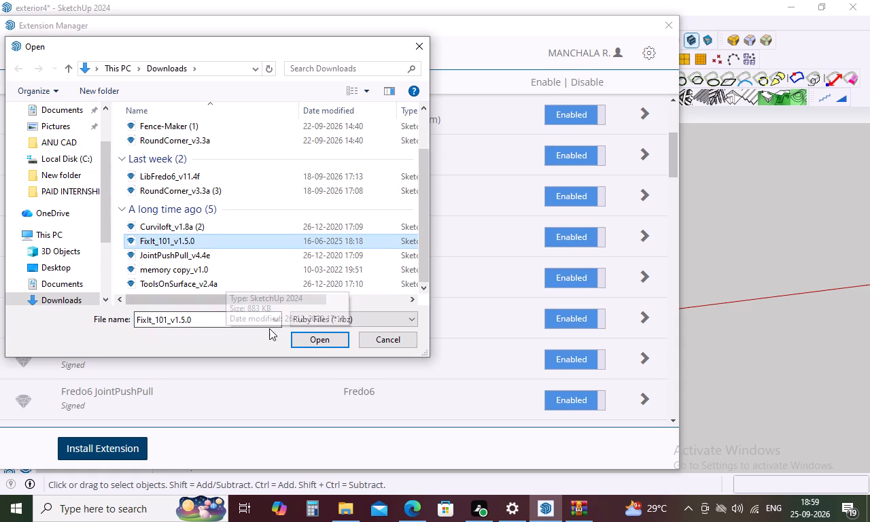
{"action": "left_click", "coordinate": [309, 343]}
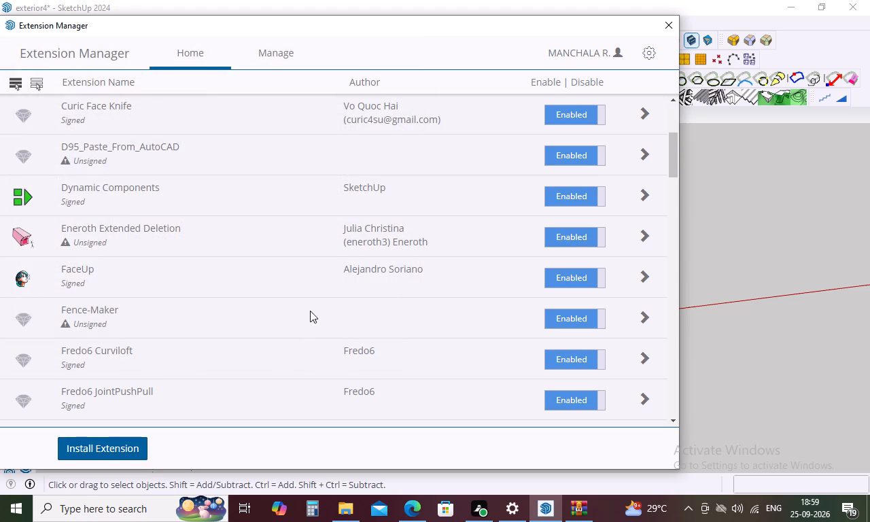
Look through the installed extensions and examine the ams_FixIt entry's details and management options in the Extension Manager.
{"action": "scroll", "coordinate": [312, 301], "scroll_direction": "down", "scroll_amount": 4}
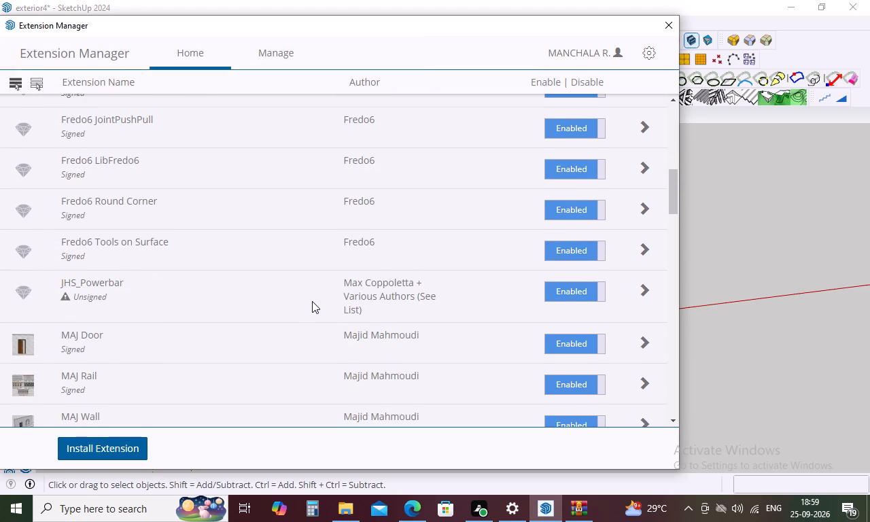
{"action": "scroll", "coordinate": [312, 301], "scroll_direction": "up", "scroll_amount": 4}
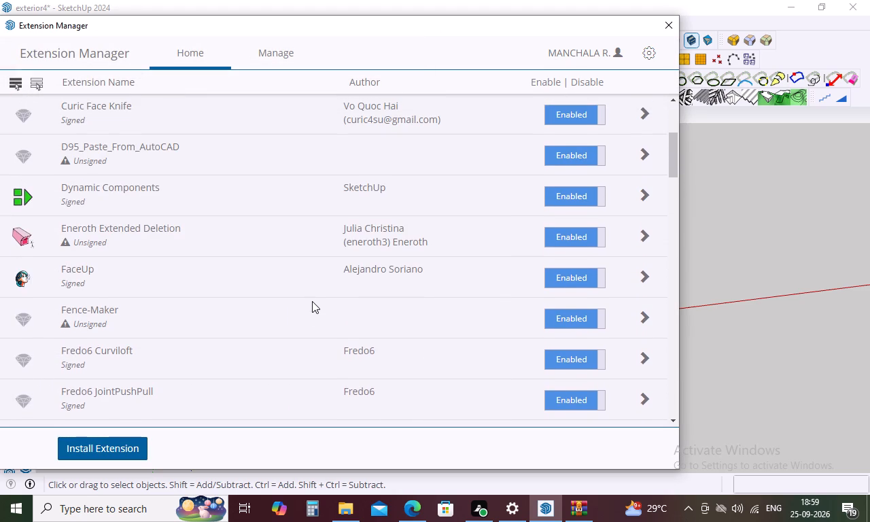
{"action": "scroll", "coordinate": [312, 301], "scroll_direction": "up", "scroll_amount": 4}
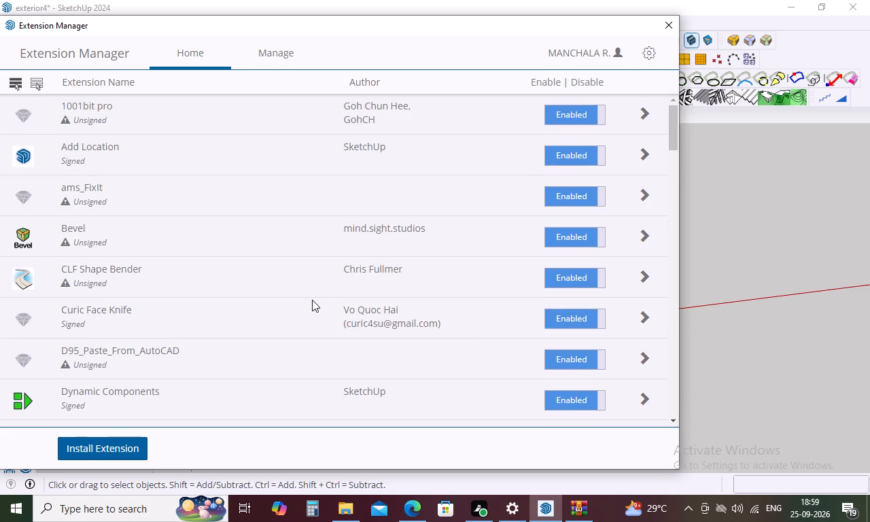
{"action": "scroll", "coordinate": [312, 300], "scroll_direction": "up", "scroll_amount": 4}
{"action": "left_click", "coordinate": [358, 194]}
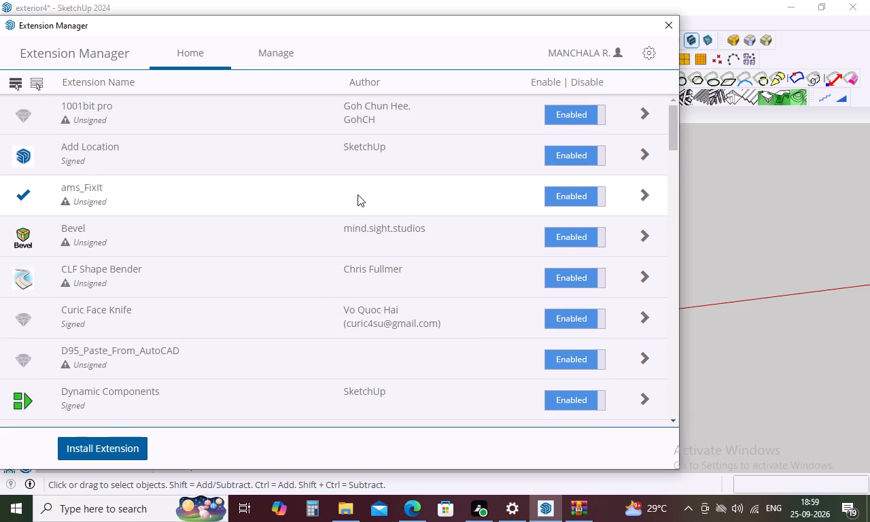
{"action": "right_click", "coordinate": [358, 194]}
{"action": "left_click", "coordinate": [648, 192]}
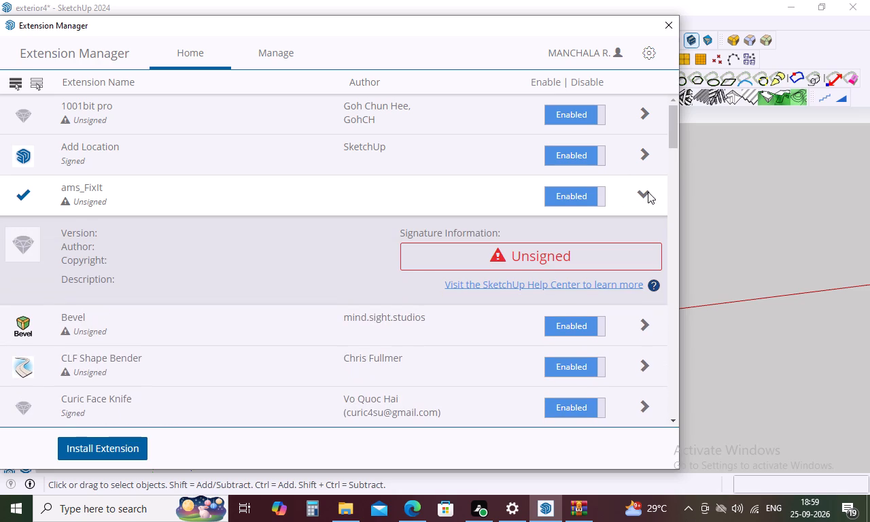
{"action": "left_click", "coordinate": [276, 46]}
{"action": "left_click", "coordinate": [279, 53]}
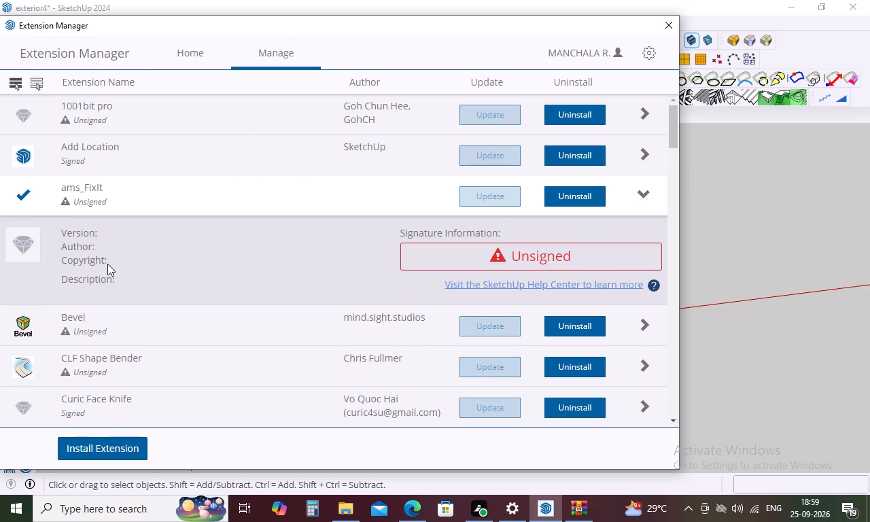
{"action": "left_click", "coordinate": [790, 275]}
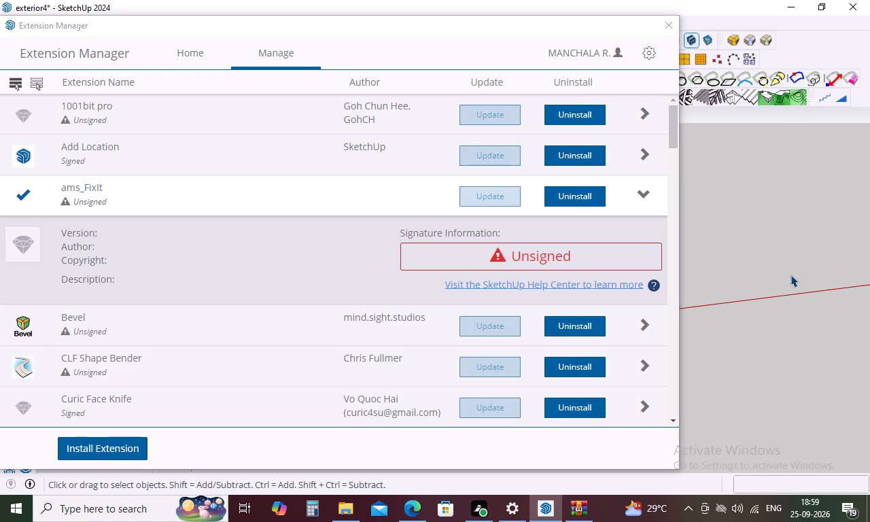
{"action": "left_click", "coordinate": [661, 27]}
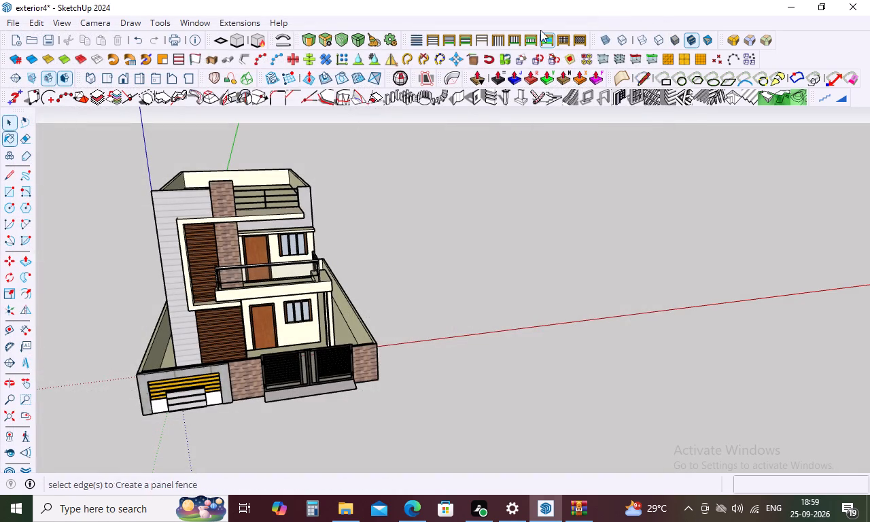
Check the list of available toolbars for the newly installed extensions.
{"action": "right_click", "coordinate": [540, 23]}
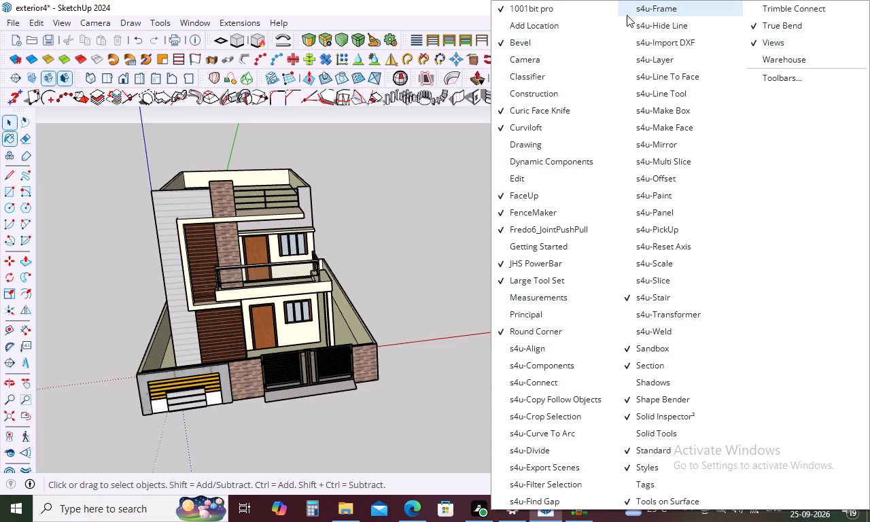
{"action": "right_click", "coordinate": [366, 18]}
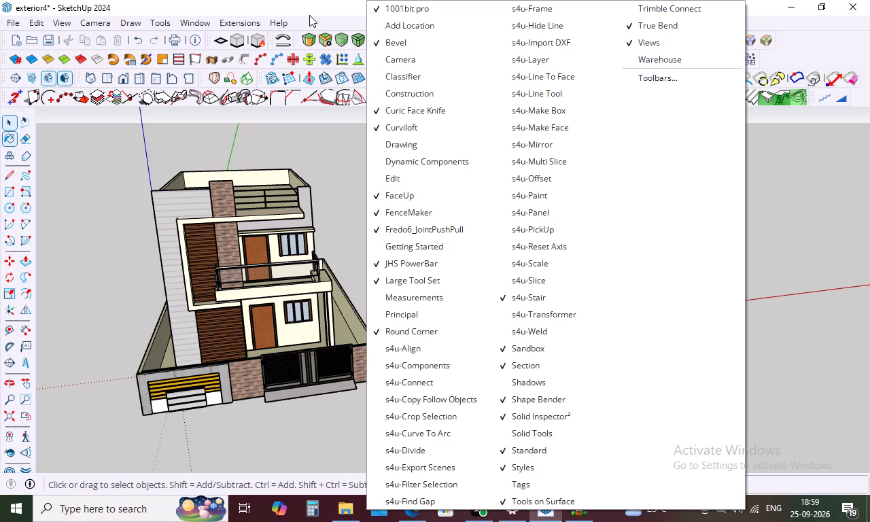
Install the memory copy_v1.0 extension file from the Downloads folder through the Extension Manager.
{"action": "left_click", "coordinate": [256, 20]}
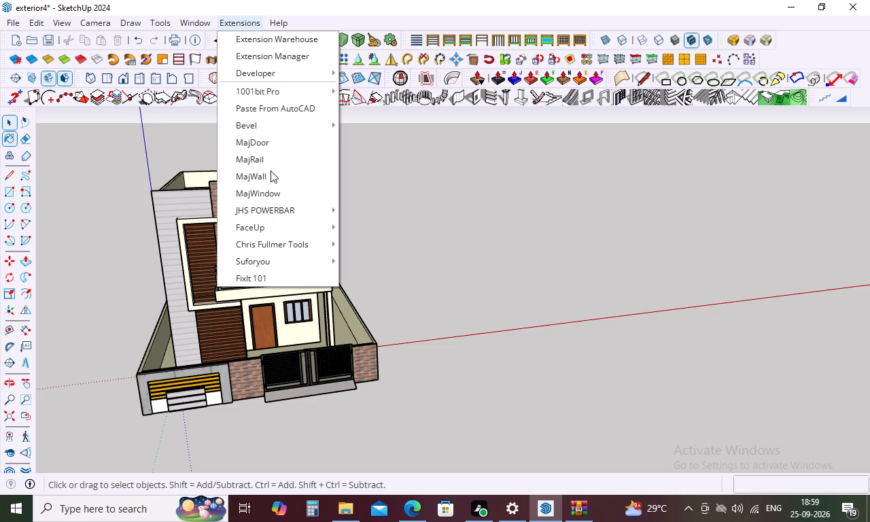
{"action": "left_click", "coordinate": [268, 58]}
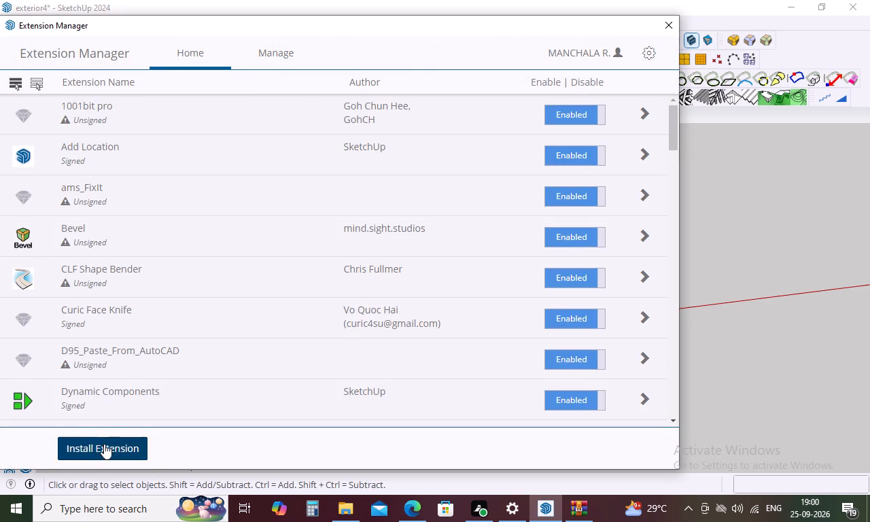
{"action": "left_click", "coordinate": [104, 445]}
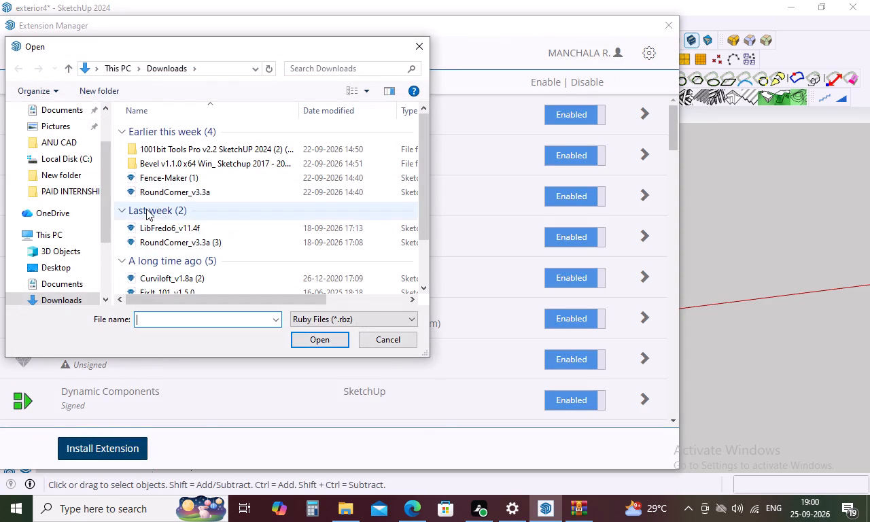
{"action": "scroll", "coordinate": [155, 217], "scroll_direction": "down", "scroll_amount": 5}
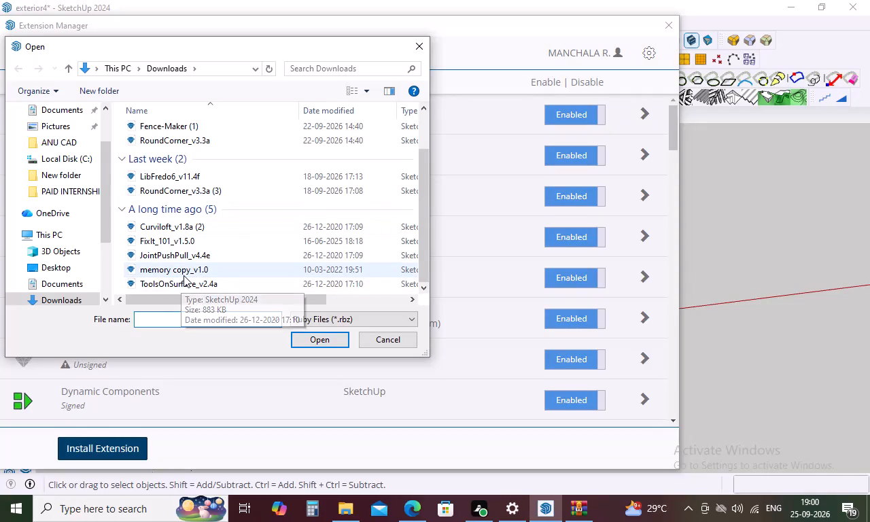
{"action": "left_click", "coordinate": [184, 275]}
{"action": "left_click", "coordinate": [311, 341]}
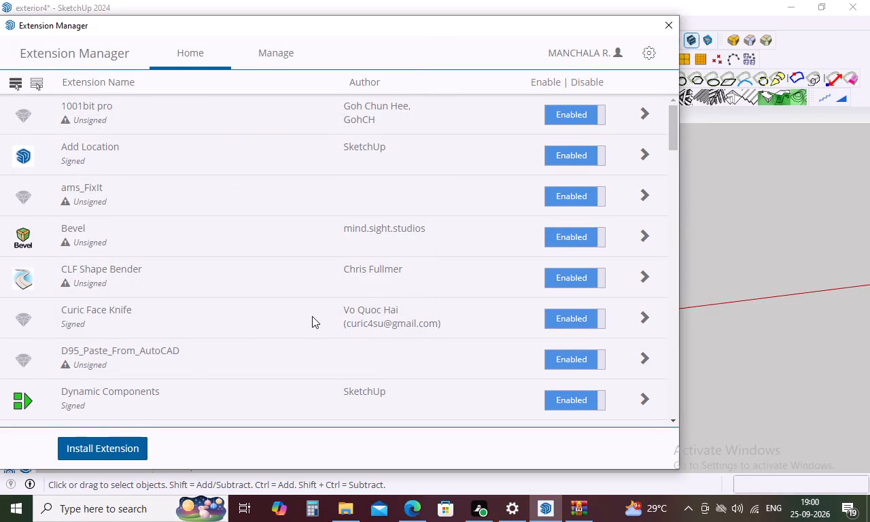
Review the full list of installed extensions for the memory copy extension, and close the Extension Manager.
{"action": "scroll", "coordinate": [312, 316], "scroll_direction": "down", "scroll_amount": 8}
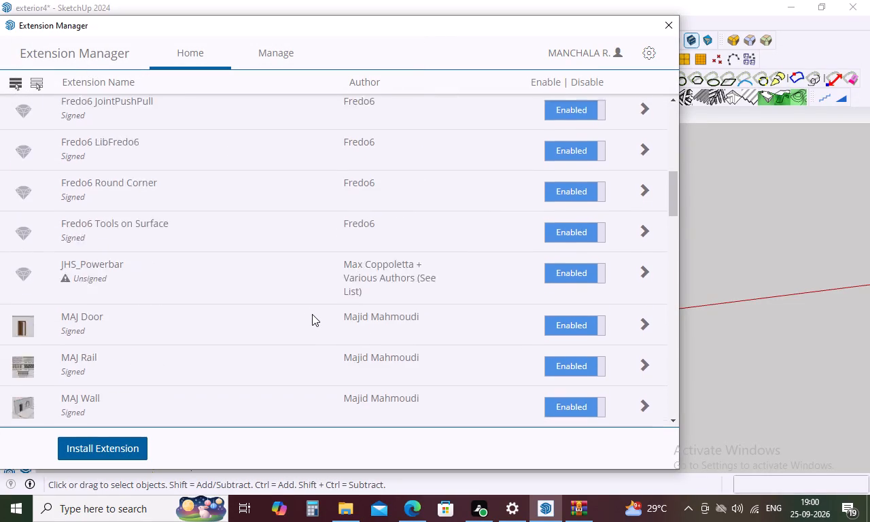
{"action": "scroll", "coordinate": [312, 314], "scroll_direction": "down", "scroll_amount": 2}
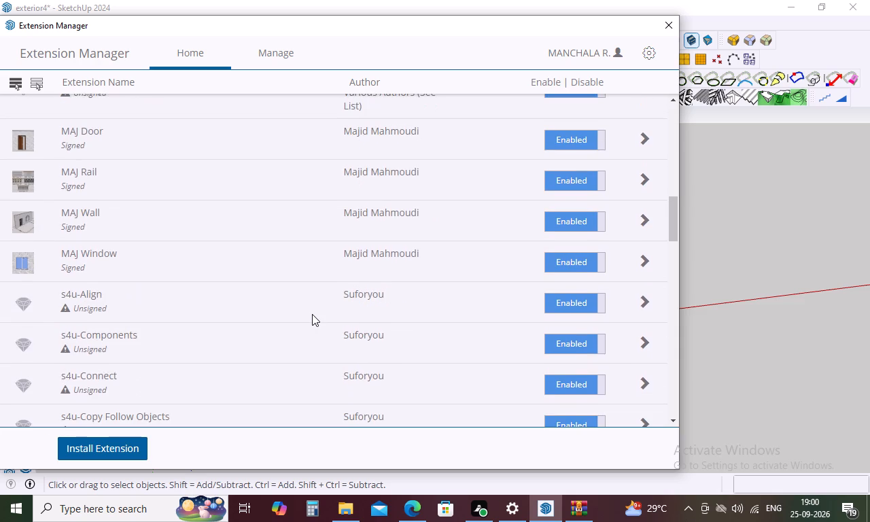
{"action": "scroll", "coordinate": [312, 314], "scroll_direction": "up", "scroll_amount": 1}
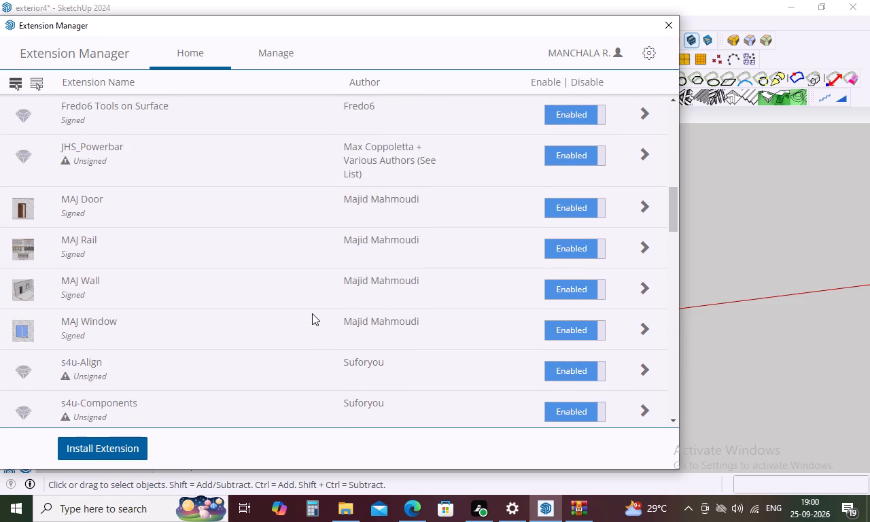
{"action": "scroll", "coordinate": [312, 311], "scroll_direction": "up", "scroll_amount": 2}
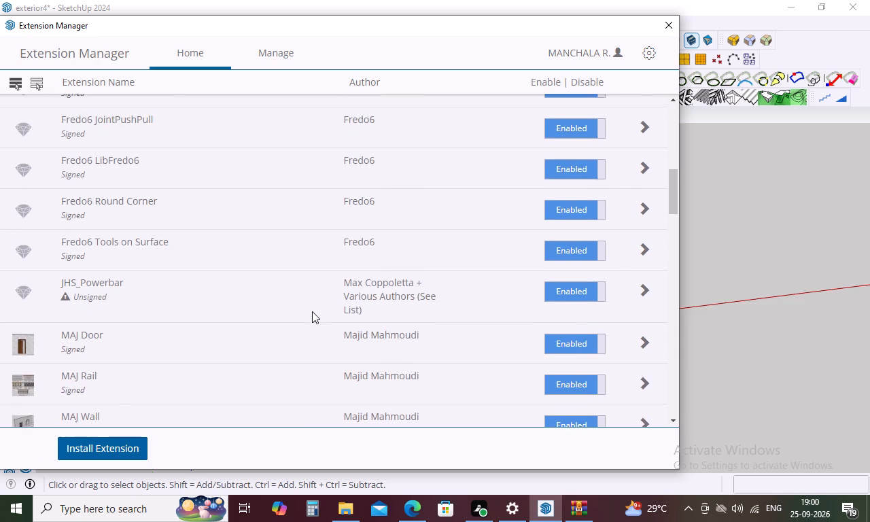
{"action": "scroll", "coordinate": [270, 258], "scroll_direction": "down", "scroll_amount": 3}
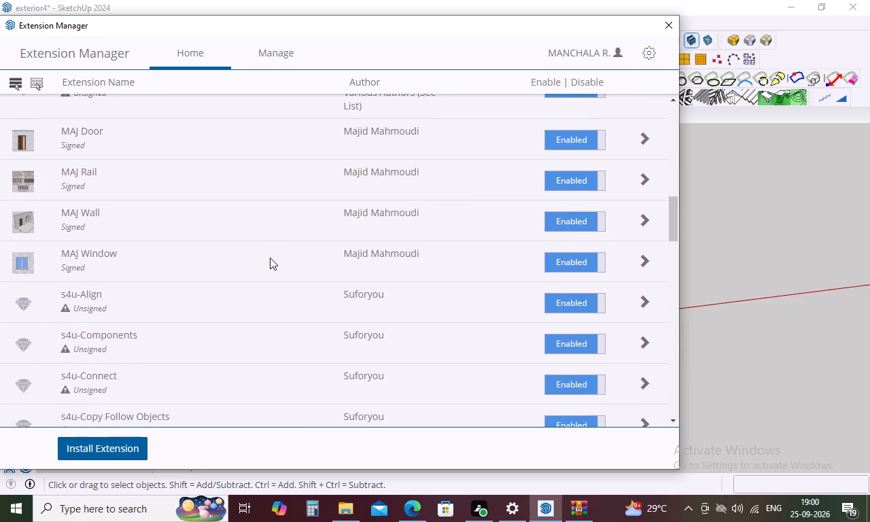
{"action": "scroll", "coordinate": [270, 258], "scroll_direction": "down", "scroll_amount": 13}
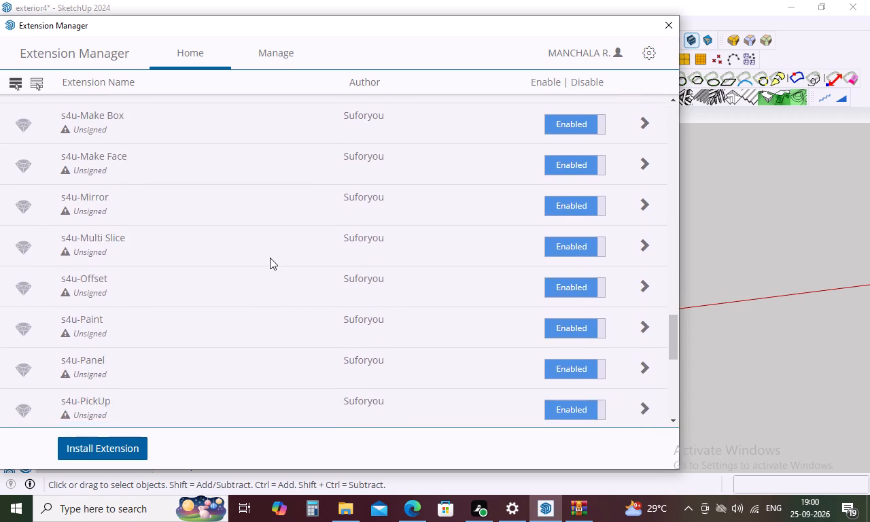
{"action": "scroll", "coordinate": [270, 258], "scroll_direction": "down", "scroll_amount": 12}
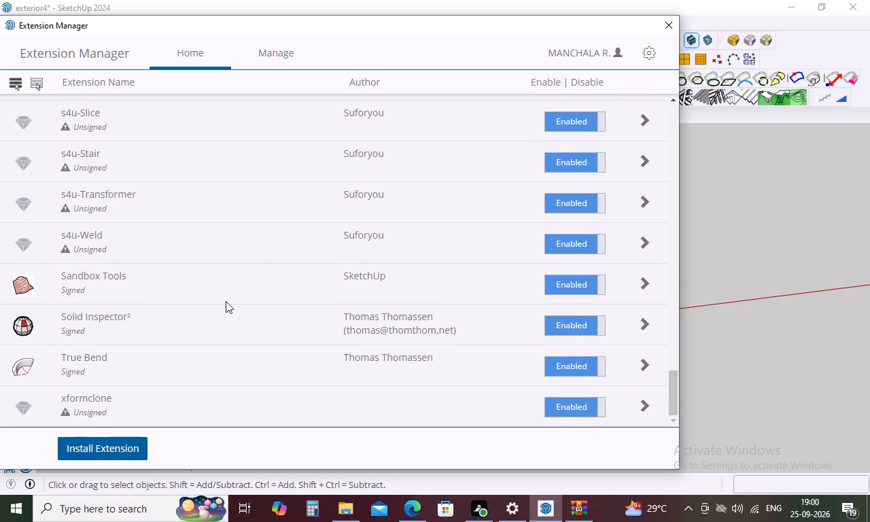
{"action": "scroll", "coordinate": [92, 356], "scroll_direction": "up", "scroll_amount": 1}
{"action": "scroll", "coordinate": [92, 355], "scroll_direction": "down", "scroll_amount": 4}
{"action": "scroll", "coordinate": [107, 275], "scroll_direction": "up", "scroll_amount": 2}
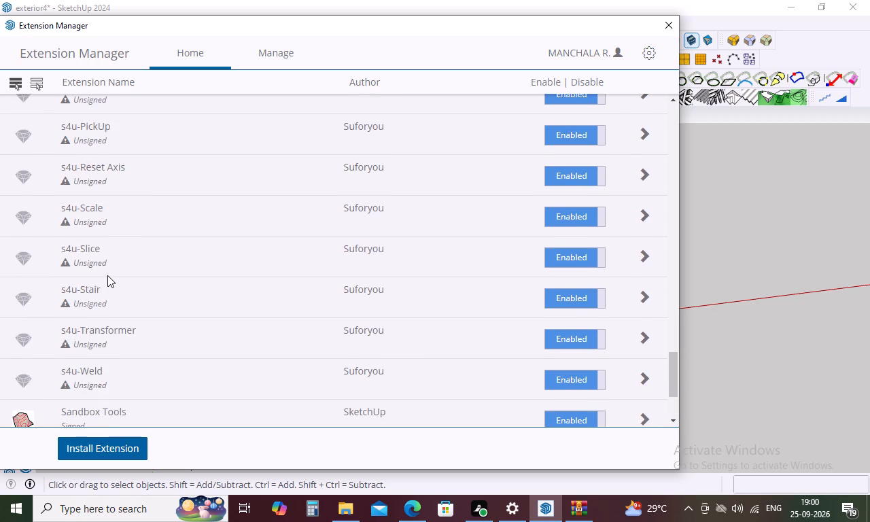
{"action": "scroll", "coordinate": [107, 275], "scroll_direction": "up", "scroll_amount": 3}
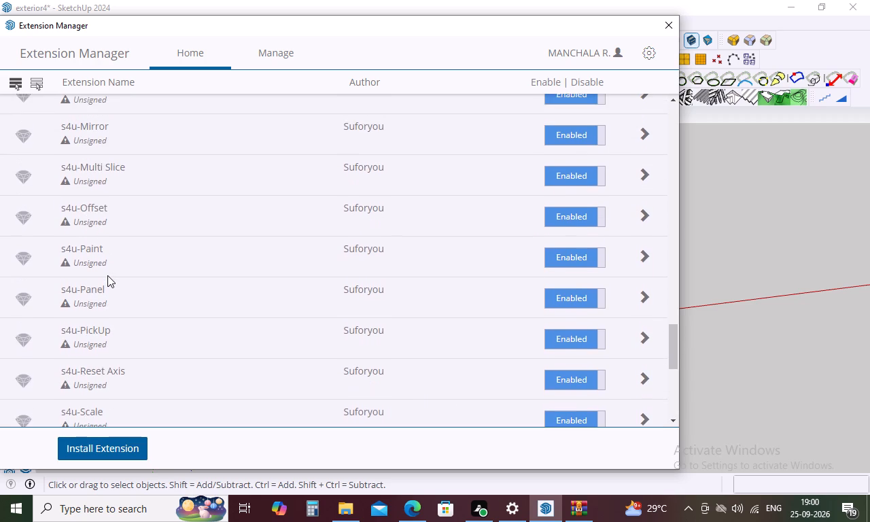
{"action": "scroll", "coordinate": [107, 275], "scroll_direction": "up", "scroll_amount": 5}
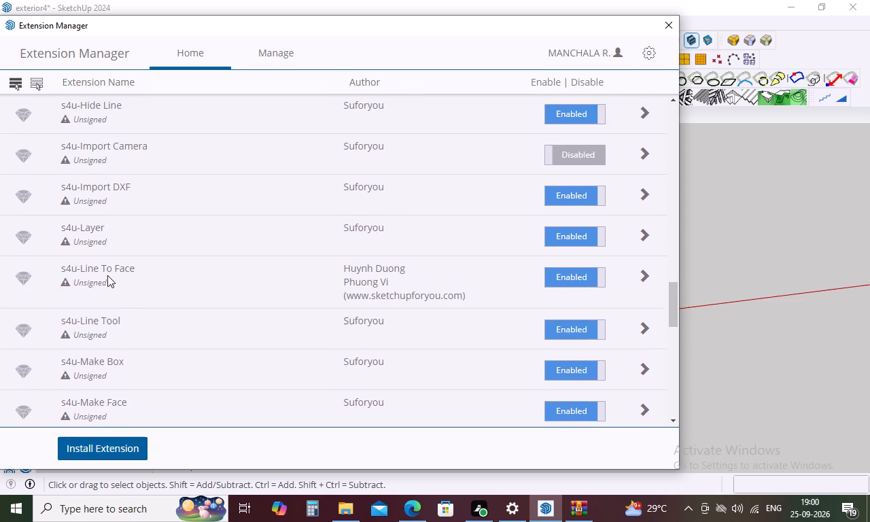
{"action": "scroll", "coordinate": [107, 275], "scroll_direction": "up", "scroll_amount": 3}
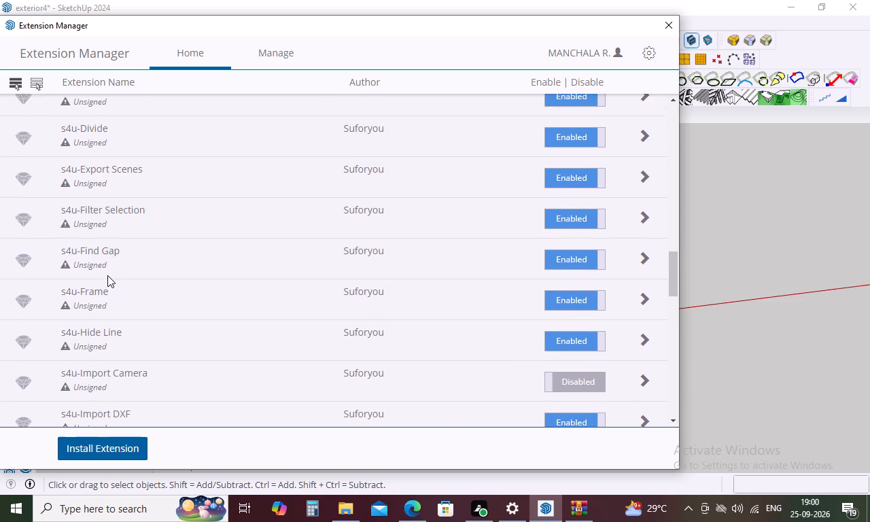
{"action": "scroll", "coordinate": [107, 275], "scroll_direction": "up", "scroll_amount": 3}
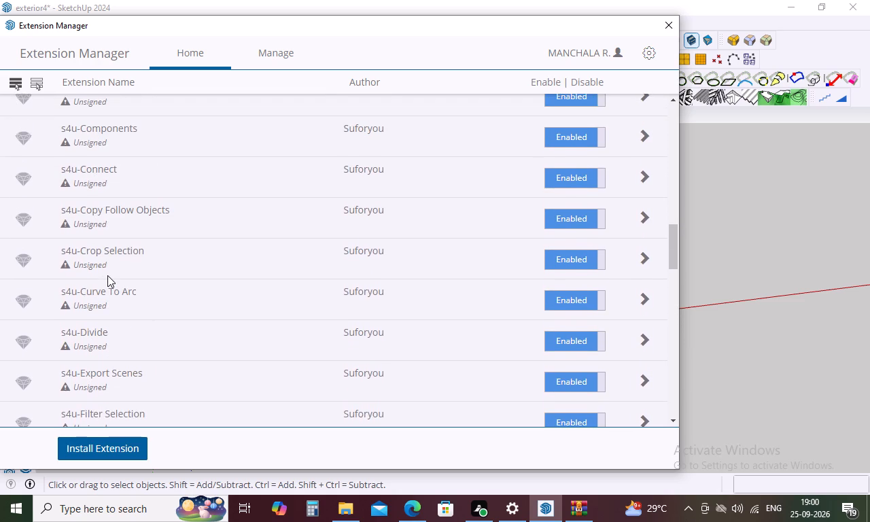
{"action": "scroll", "coordinate": [107, 275], "scroll_direction": "up", "scroll_amount": 2}
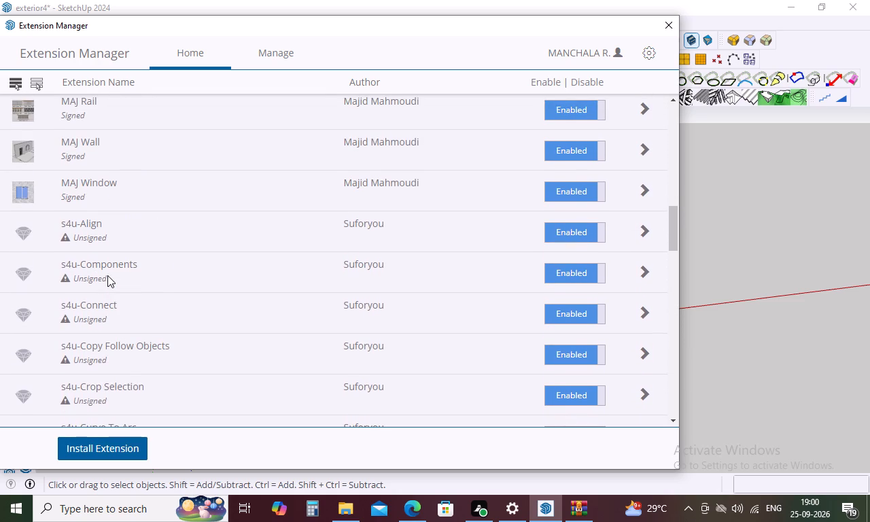
{"action": "scroll", "coordinate": [107, 275], "scroll_direction": "up", "scroll_amount": 2}
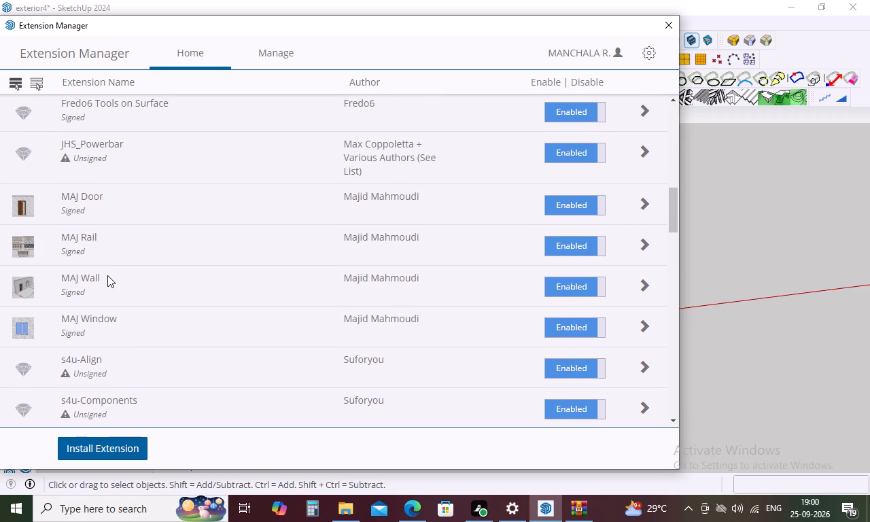
{"action": "scroll", "coordinate": [107, 275], "scroll_direction": "up", "scroll_amount": 2}
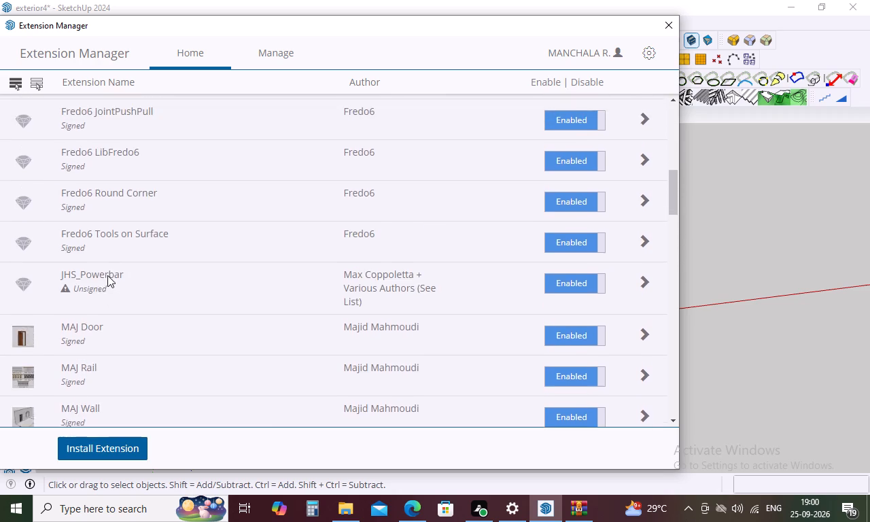
{"action": "scroll", "coordinate": [107, 275], "scroll_direction": "up", "scroll_amount": 5}
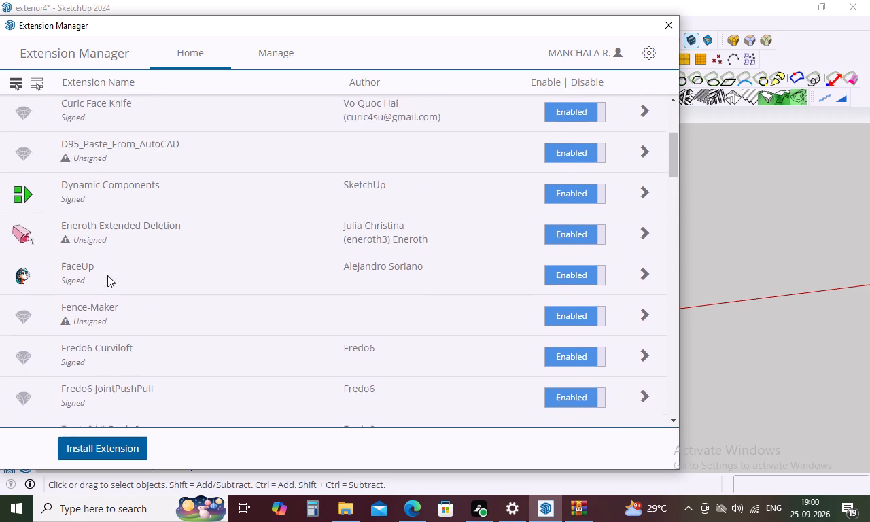
{"action": "scroll", "coordinate": [107, 275], "scroll_direction": "up", "scroll_amount": 7}
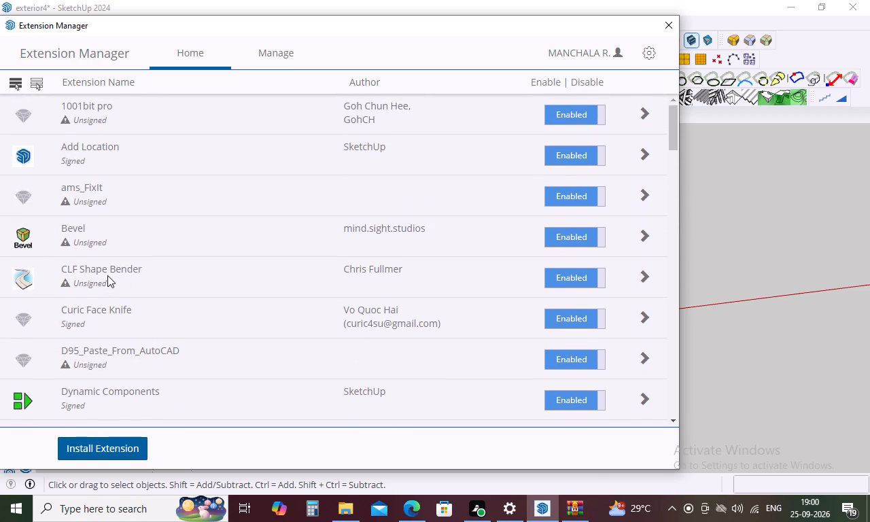
{"action": "scroll", "coordinate": [107, 275], "scroll_direction": "up", "scroll_amount": 2}
{"action": "left_click", "coordinate": [669, 27]}
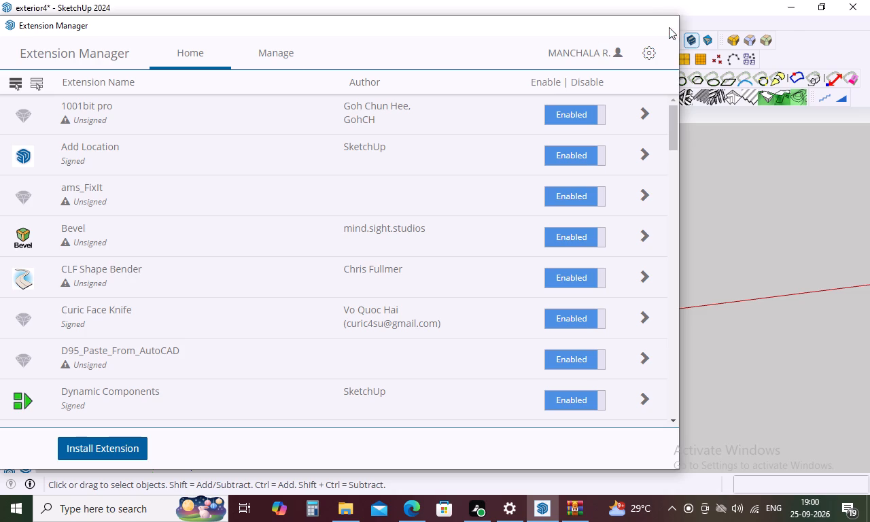
Check the list of available toolbars for a memory copy or FixIt entry.
{"action": "right_click", "coordinate": [556, 13]}
{"action": "left_click", "coordinate": [549, 256]}
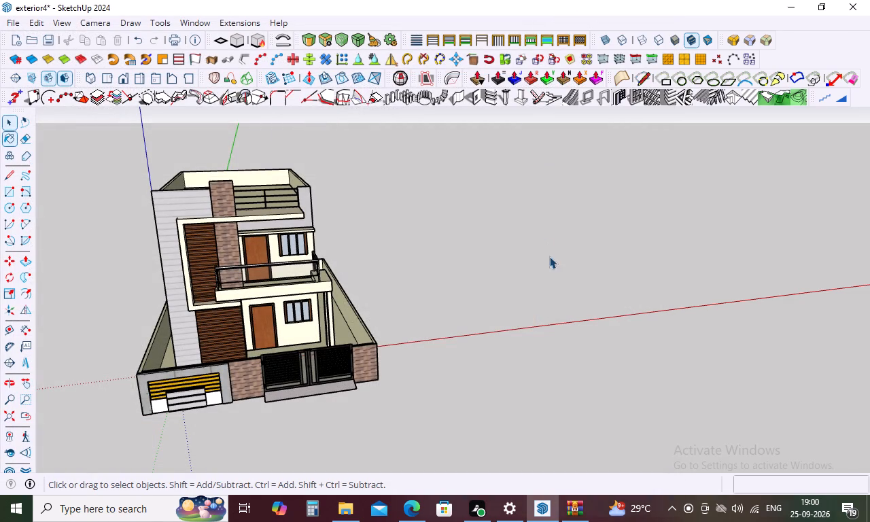
{"action": "right_click", "coordinate": [450, 23]}
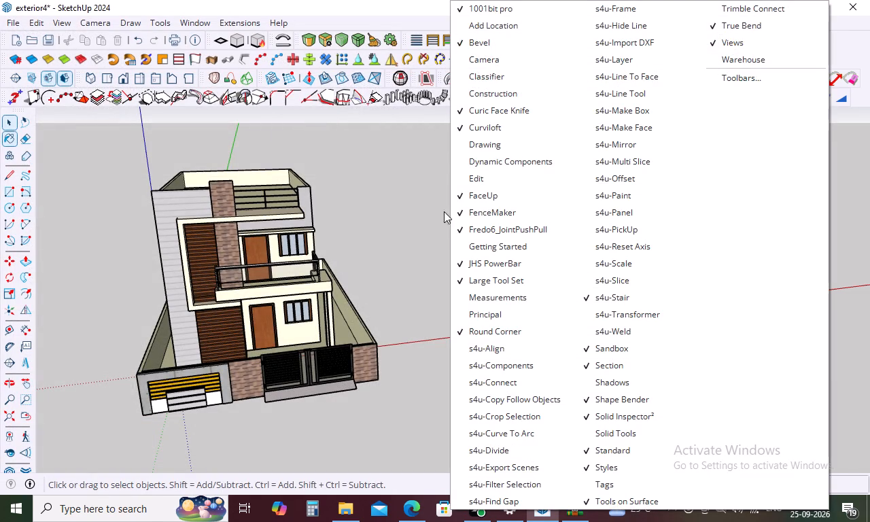
{"action": "left_click", "coordinate": [443, 221]}
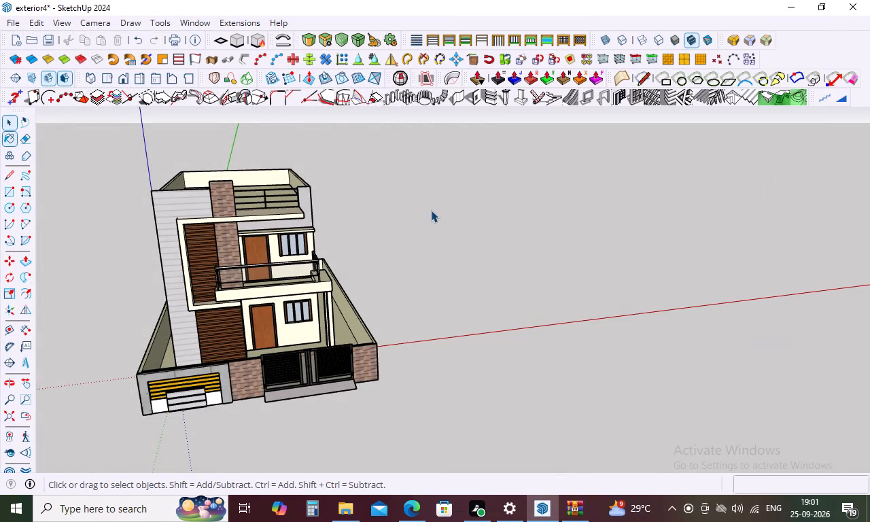
Save the exterior4 model.
{"action": "scroll", "coordinate": [431, 210], "scroll_direction": "down", "scroll_amount": 2}
{"action": "key", "text": "ctrl+s"}
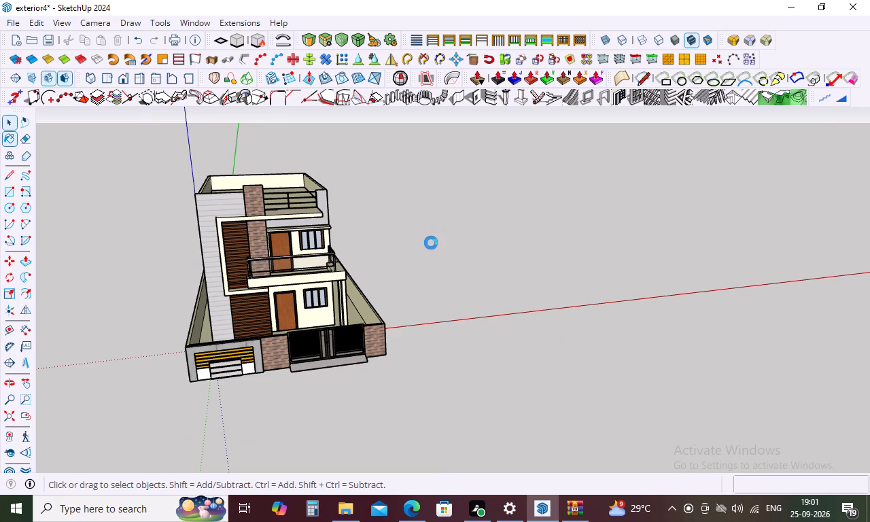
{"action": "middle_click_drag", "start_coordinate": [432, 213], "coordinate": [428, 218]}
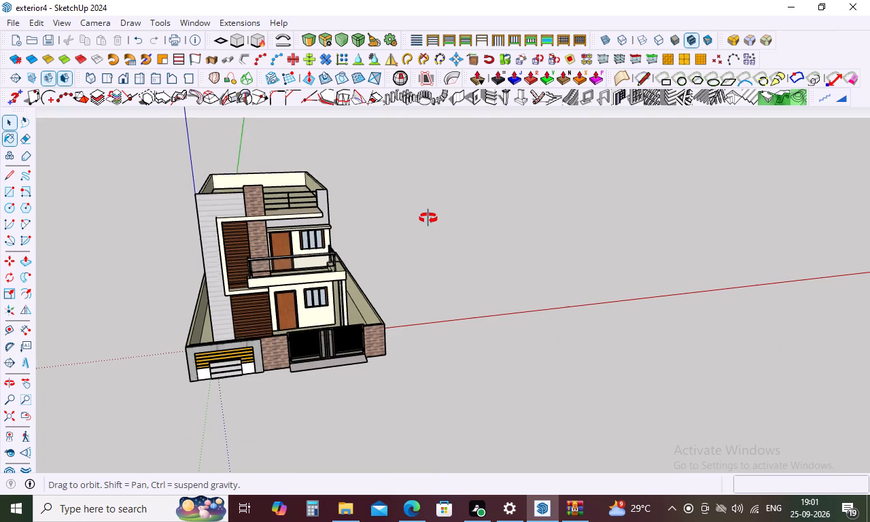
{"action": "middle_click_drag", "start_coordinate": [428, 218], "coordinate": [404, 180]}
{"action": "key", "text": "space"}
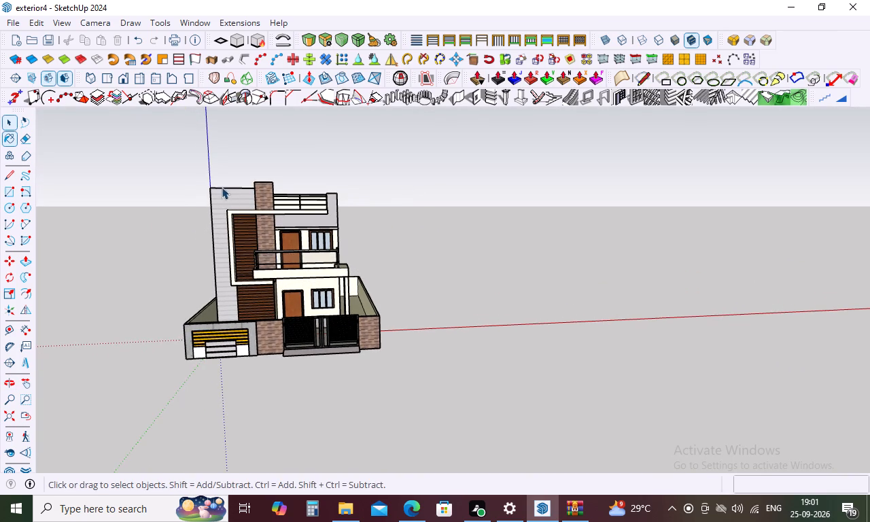